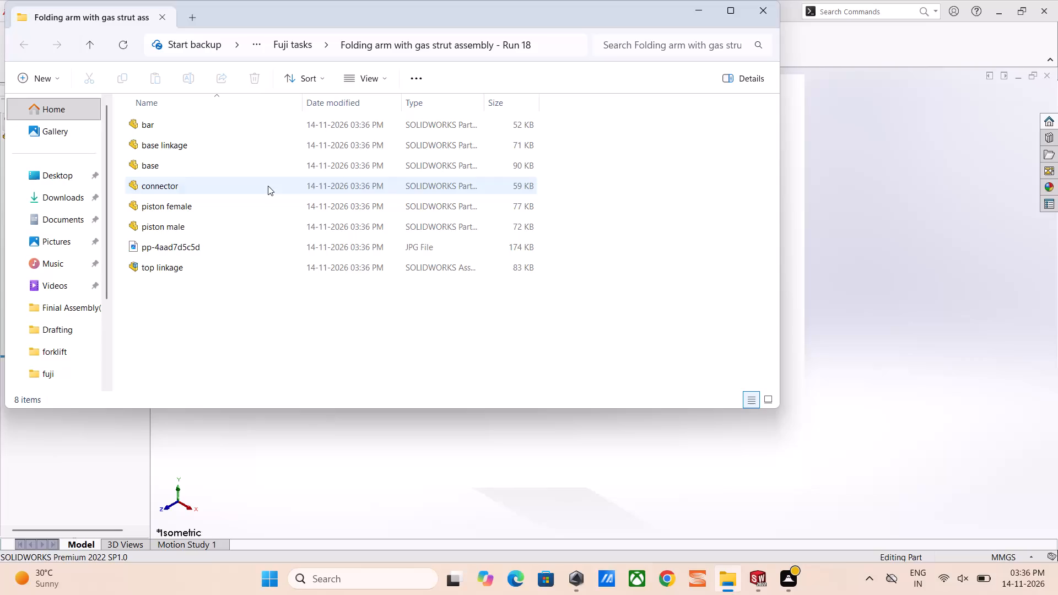
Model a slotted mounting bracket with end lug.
View the reference drawing image pp-4aad7d5c5d from the folding arm project folder and close it.
{"action": "double_click", "coordinate": [225, 250]}
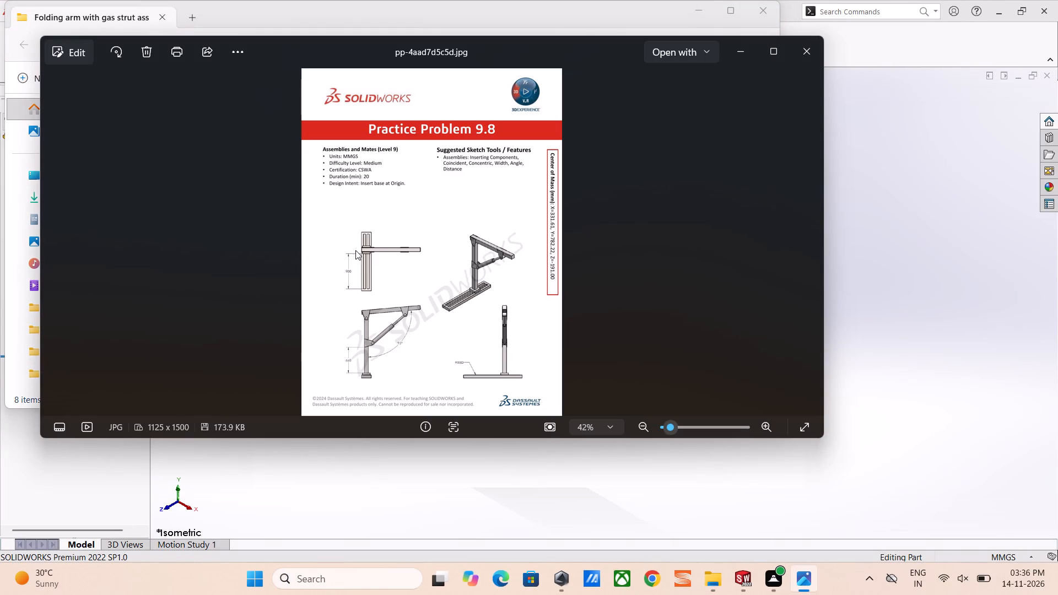
{"action": "scroll", "coordinate": [480, 259], "scroll_direction": "down", "scroll_amount": 5}
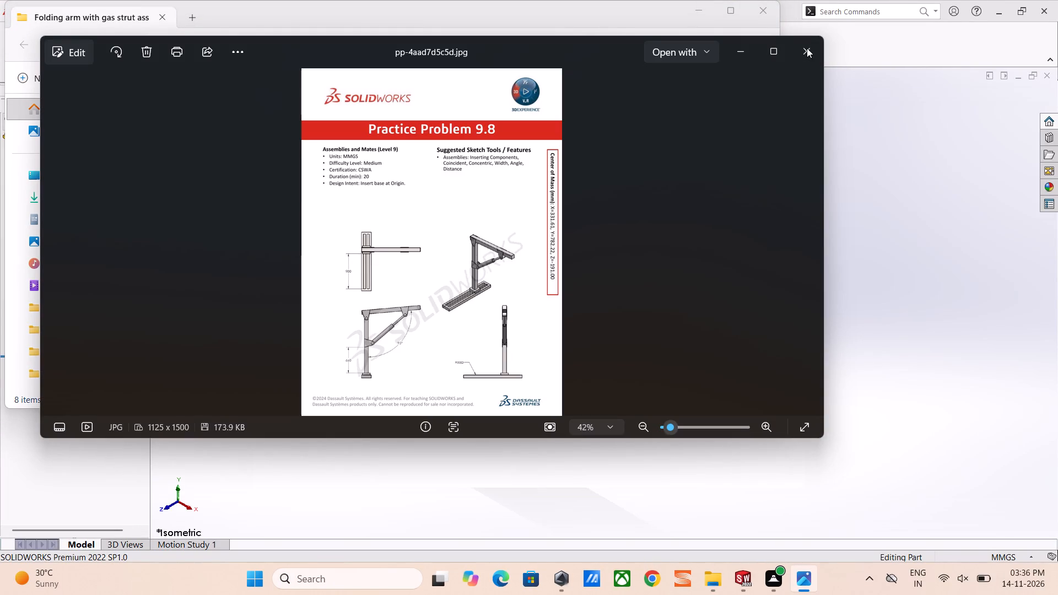
{"action": "left_click", "coordinate": [807, 48]}
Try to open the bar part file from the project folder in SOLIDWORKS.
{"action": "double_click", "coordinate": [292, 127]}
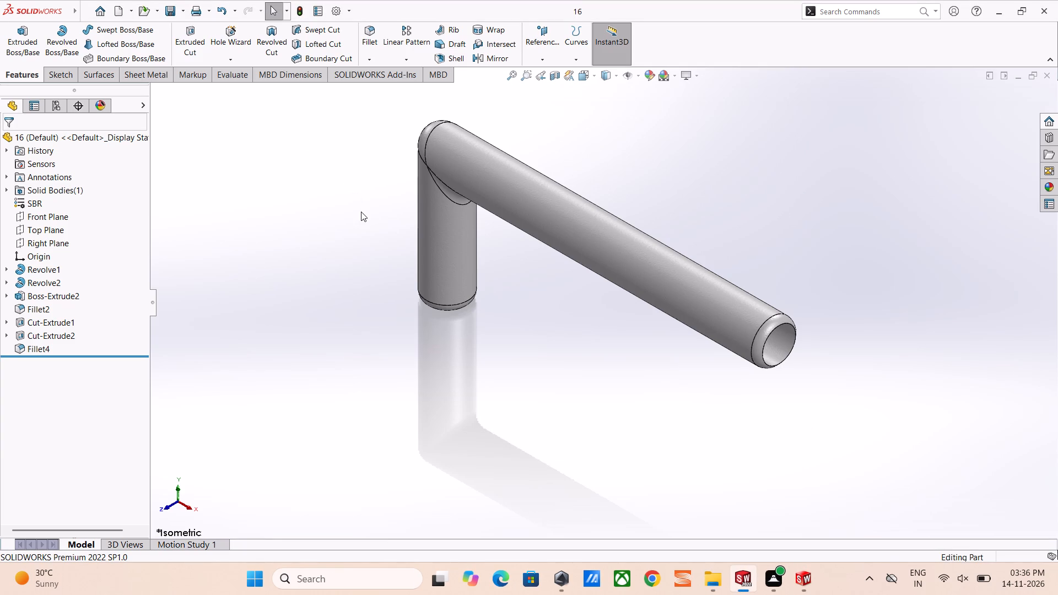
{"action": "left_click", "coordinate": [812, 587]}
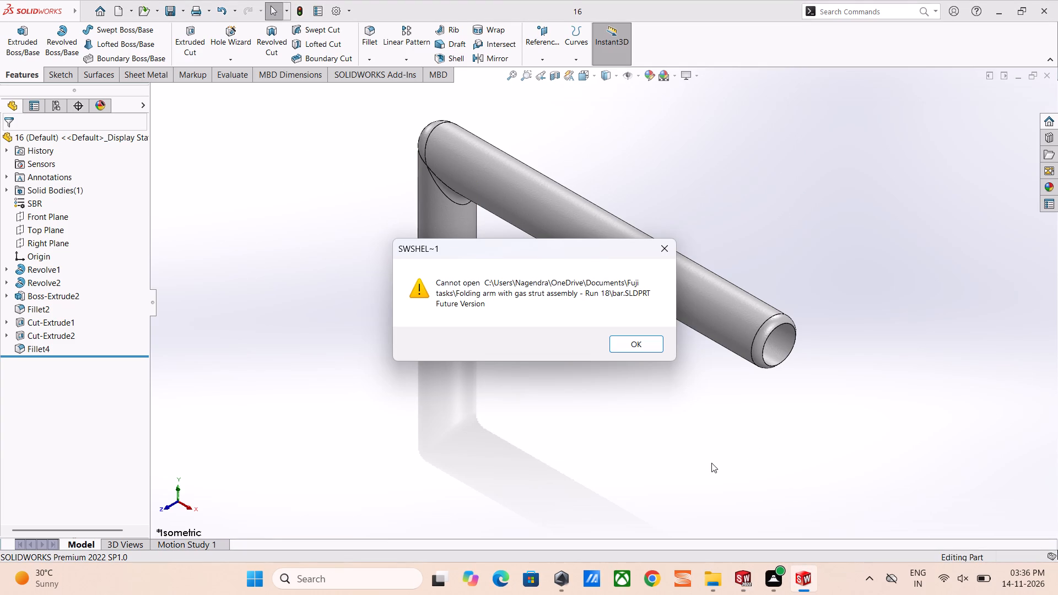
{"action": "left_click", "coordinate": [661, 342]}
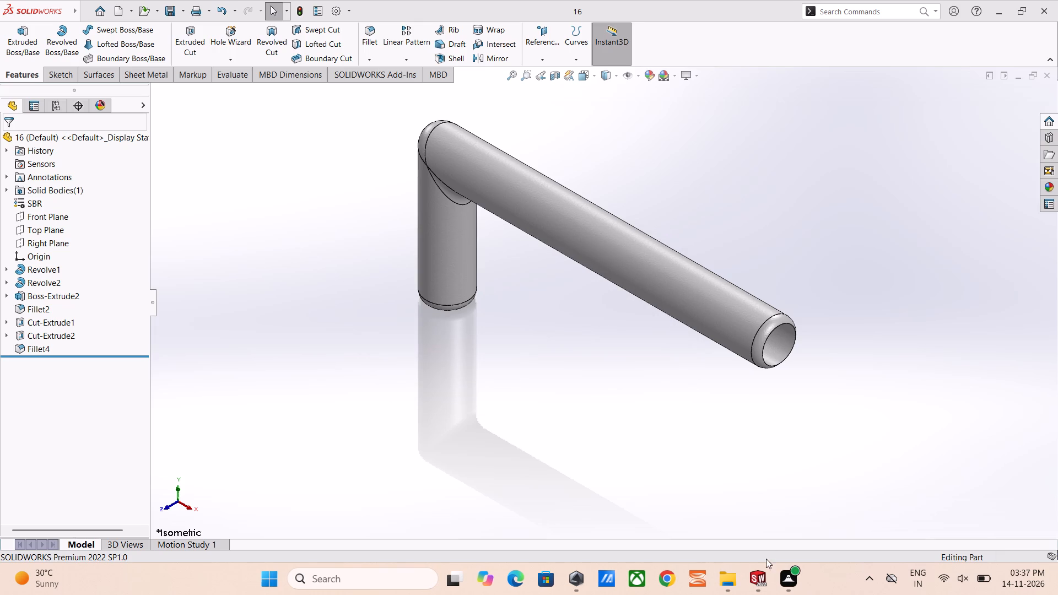
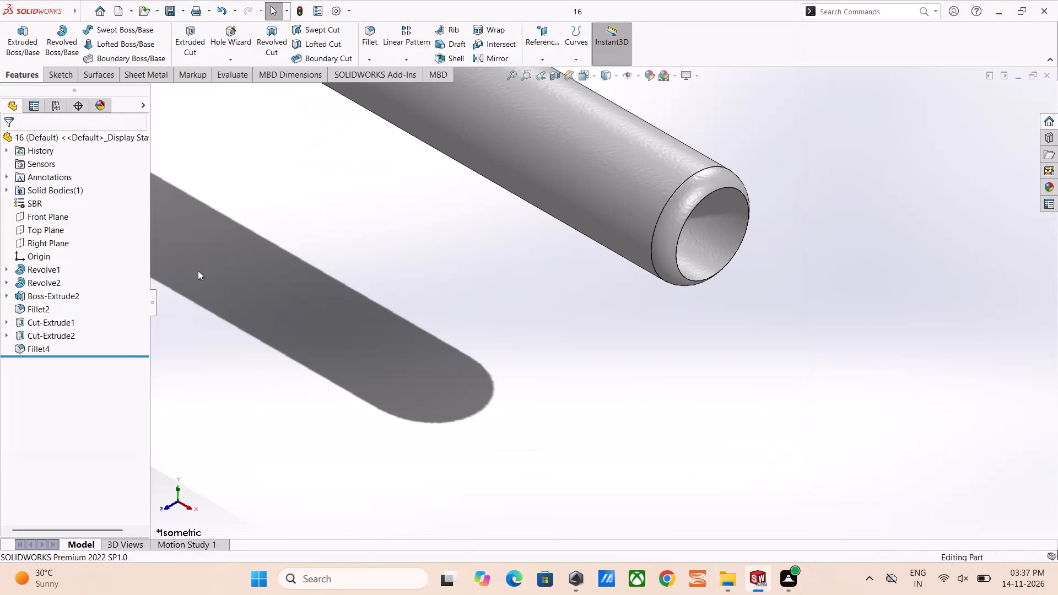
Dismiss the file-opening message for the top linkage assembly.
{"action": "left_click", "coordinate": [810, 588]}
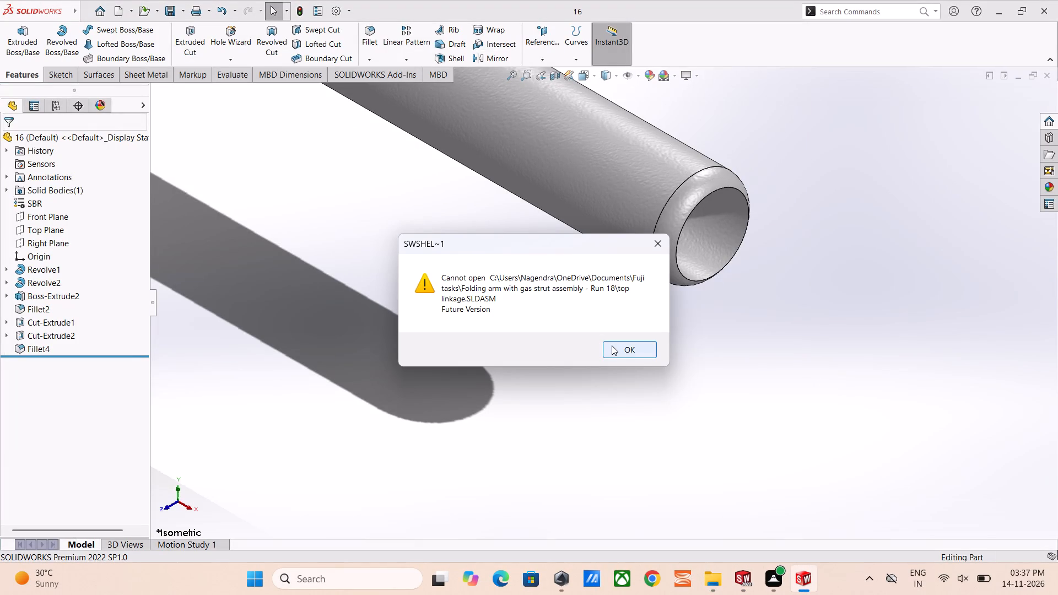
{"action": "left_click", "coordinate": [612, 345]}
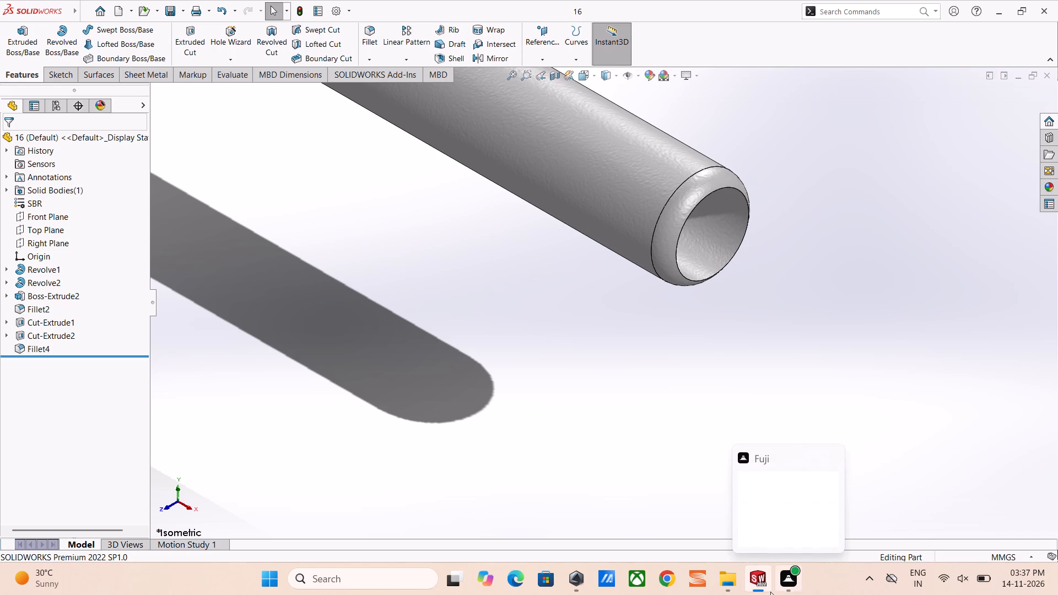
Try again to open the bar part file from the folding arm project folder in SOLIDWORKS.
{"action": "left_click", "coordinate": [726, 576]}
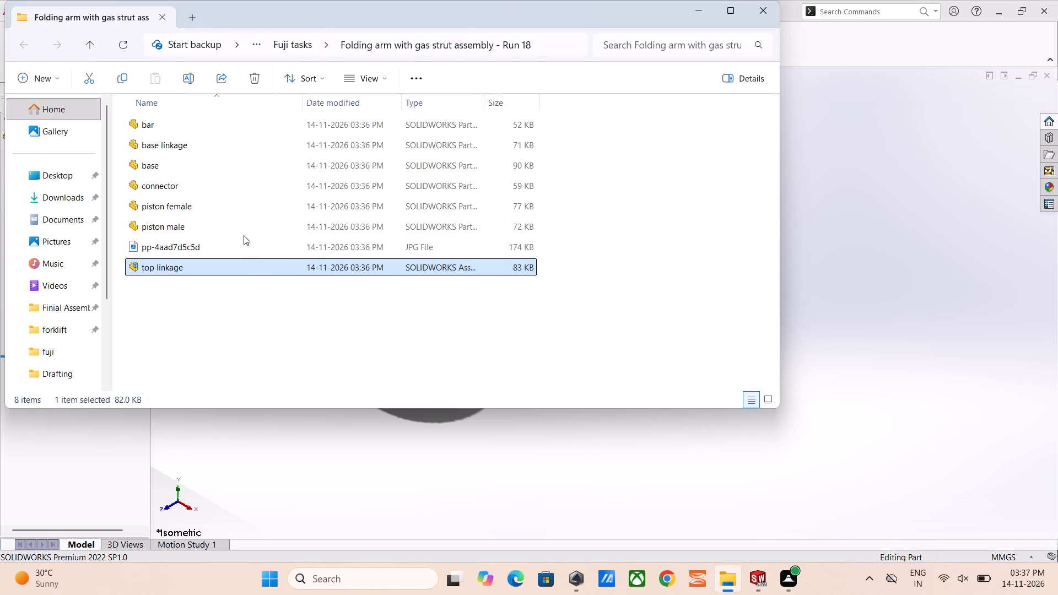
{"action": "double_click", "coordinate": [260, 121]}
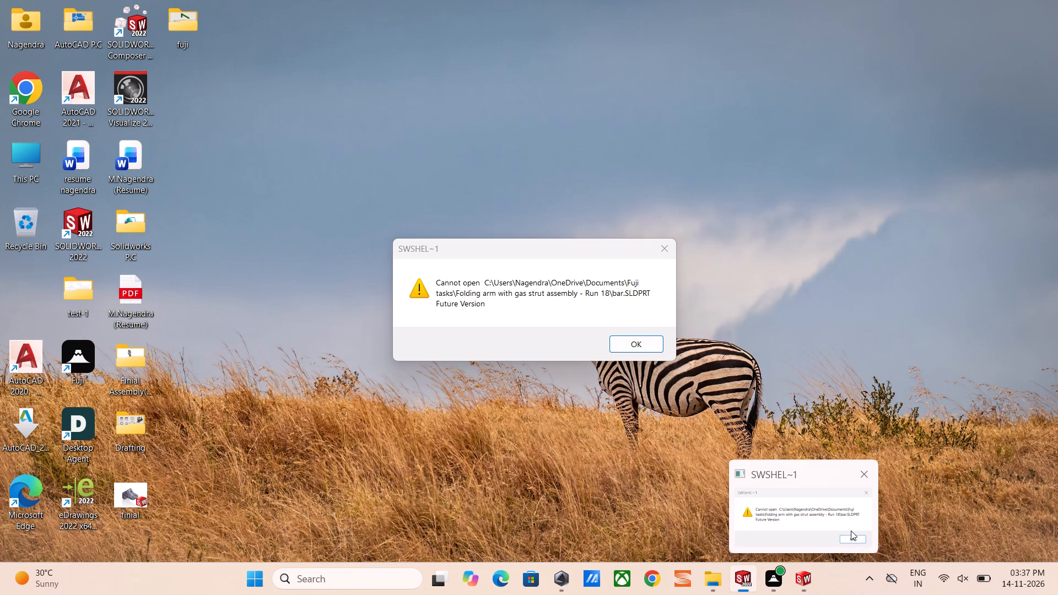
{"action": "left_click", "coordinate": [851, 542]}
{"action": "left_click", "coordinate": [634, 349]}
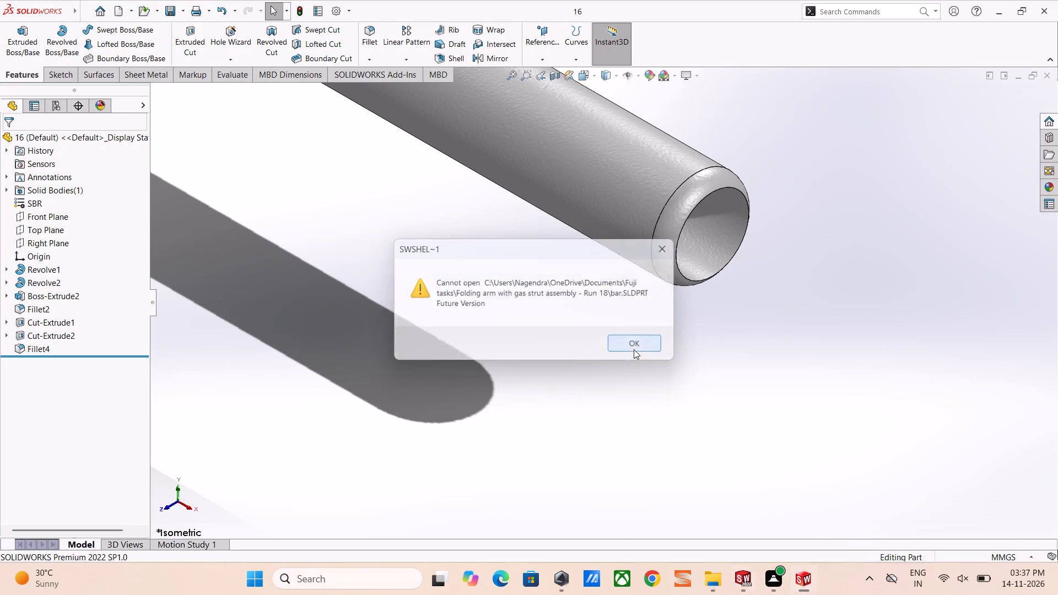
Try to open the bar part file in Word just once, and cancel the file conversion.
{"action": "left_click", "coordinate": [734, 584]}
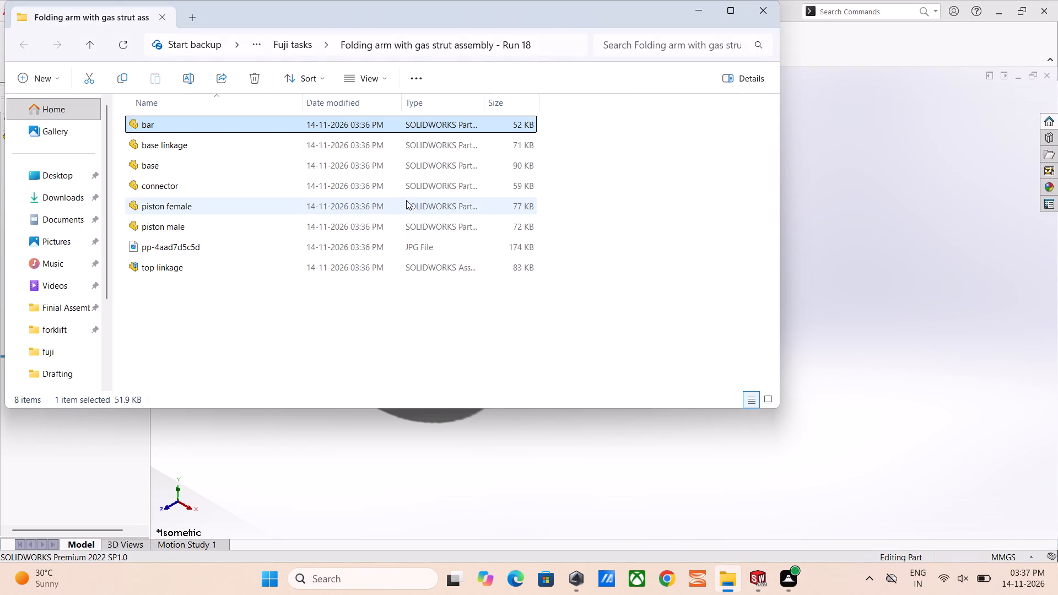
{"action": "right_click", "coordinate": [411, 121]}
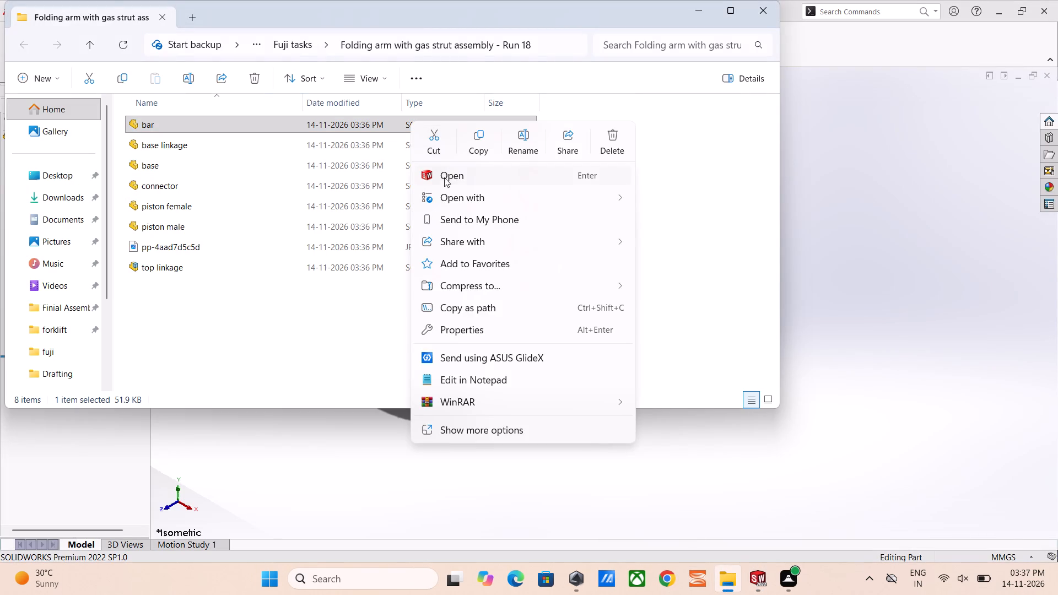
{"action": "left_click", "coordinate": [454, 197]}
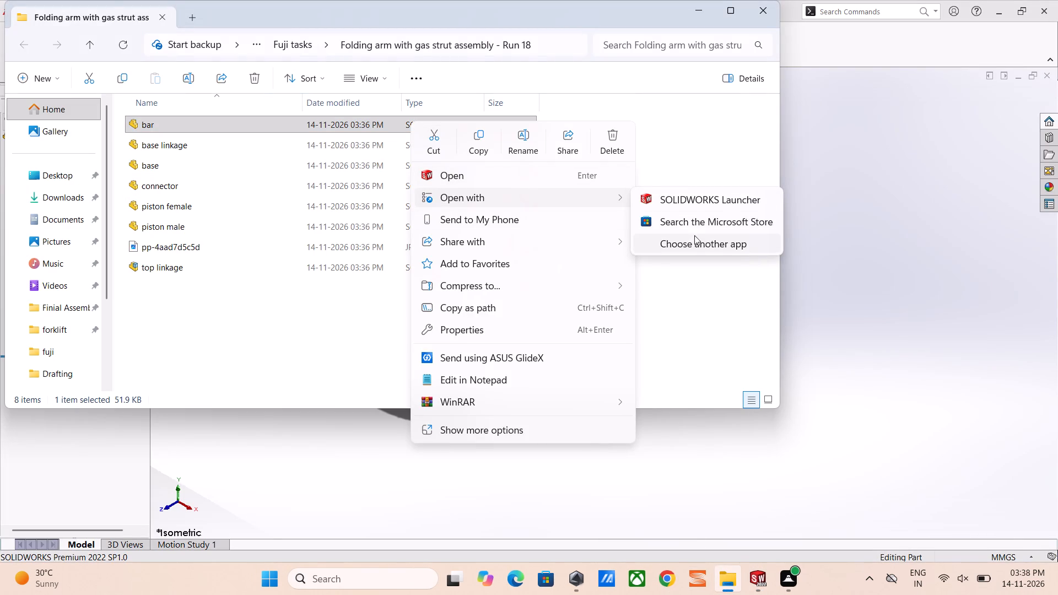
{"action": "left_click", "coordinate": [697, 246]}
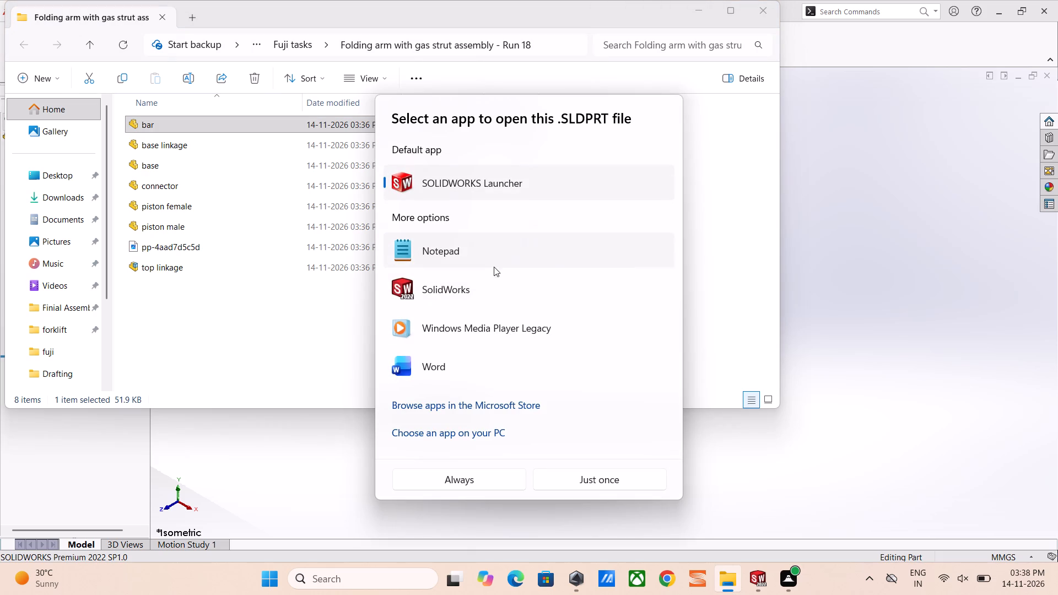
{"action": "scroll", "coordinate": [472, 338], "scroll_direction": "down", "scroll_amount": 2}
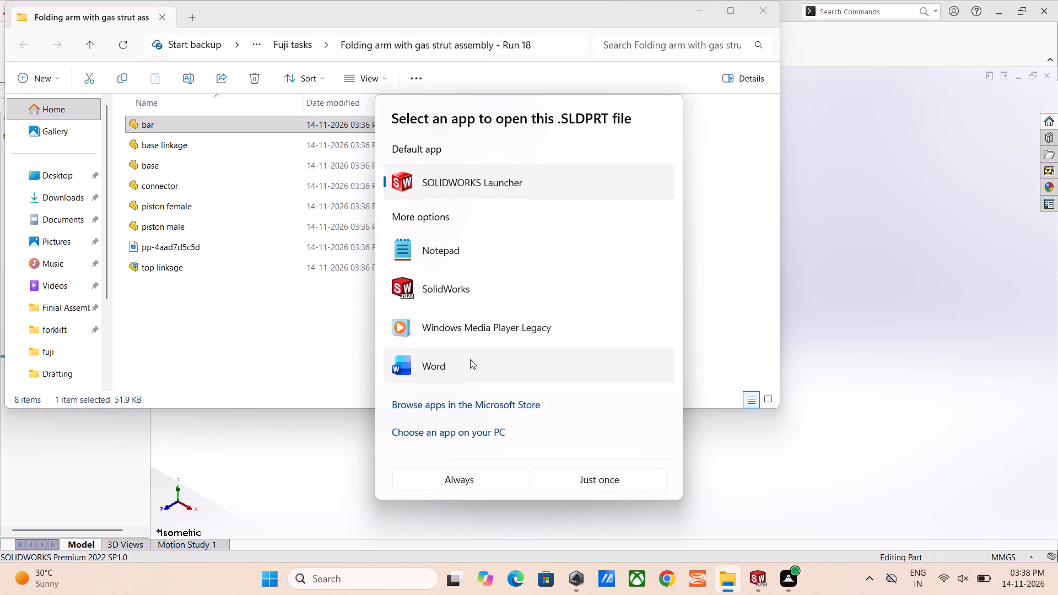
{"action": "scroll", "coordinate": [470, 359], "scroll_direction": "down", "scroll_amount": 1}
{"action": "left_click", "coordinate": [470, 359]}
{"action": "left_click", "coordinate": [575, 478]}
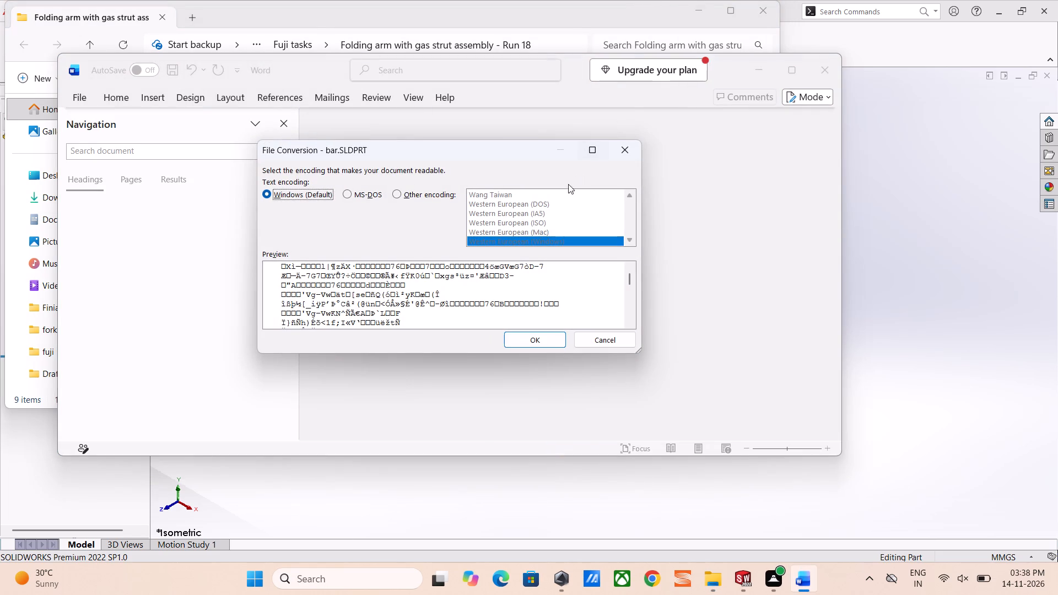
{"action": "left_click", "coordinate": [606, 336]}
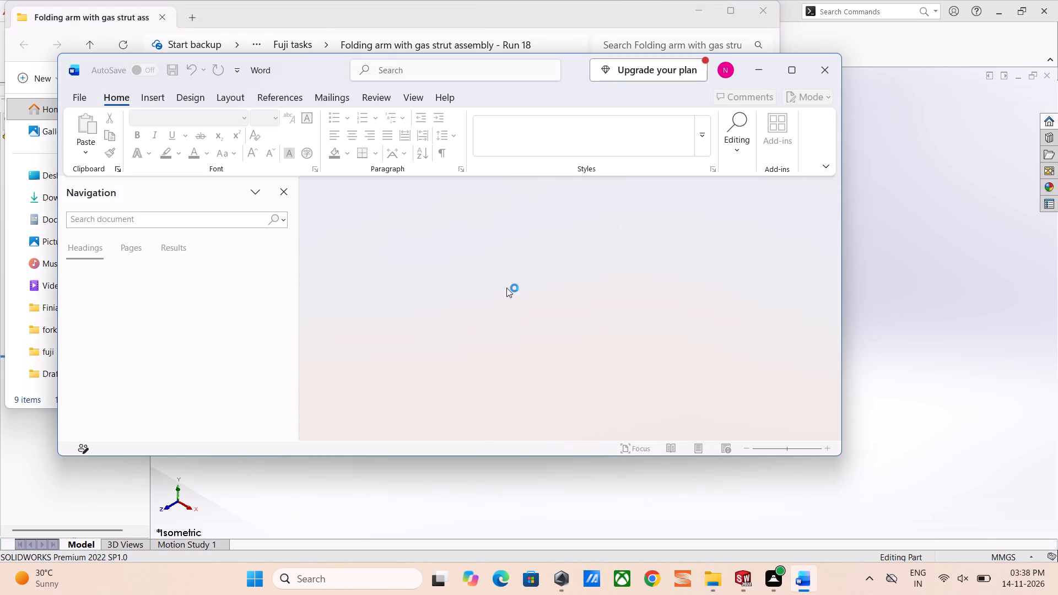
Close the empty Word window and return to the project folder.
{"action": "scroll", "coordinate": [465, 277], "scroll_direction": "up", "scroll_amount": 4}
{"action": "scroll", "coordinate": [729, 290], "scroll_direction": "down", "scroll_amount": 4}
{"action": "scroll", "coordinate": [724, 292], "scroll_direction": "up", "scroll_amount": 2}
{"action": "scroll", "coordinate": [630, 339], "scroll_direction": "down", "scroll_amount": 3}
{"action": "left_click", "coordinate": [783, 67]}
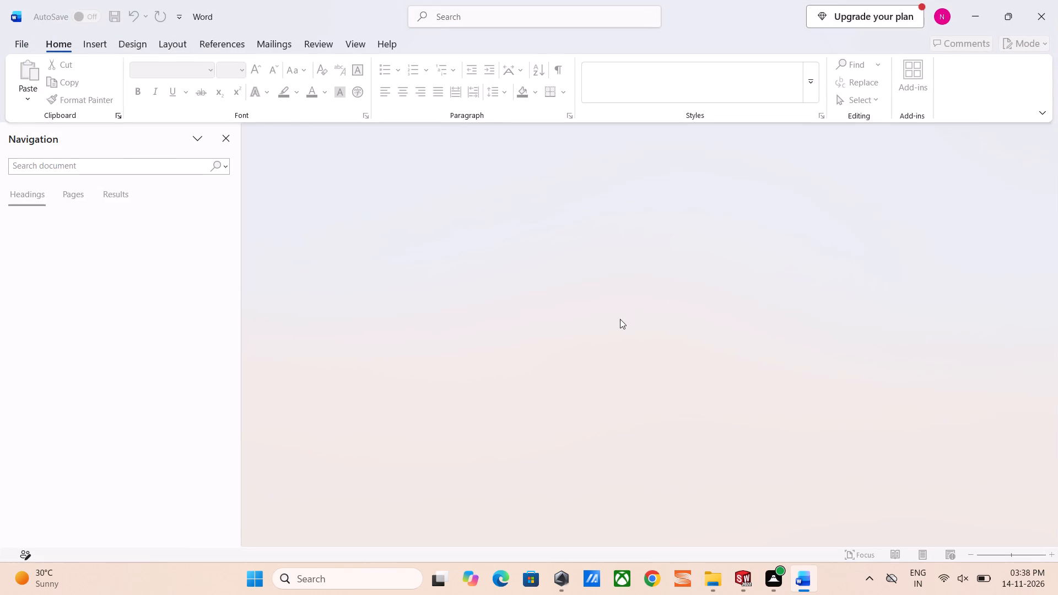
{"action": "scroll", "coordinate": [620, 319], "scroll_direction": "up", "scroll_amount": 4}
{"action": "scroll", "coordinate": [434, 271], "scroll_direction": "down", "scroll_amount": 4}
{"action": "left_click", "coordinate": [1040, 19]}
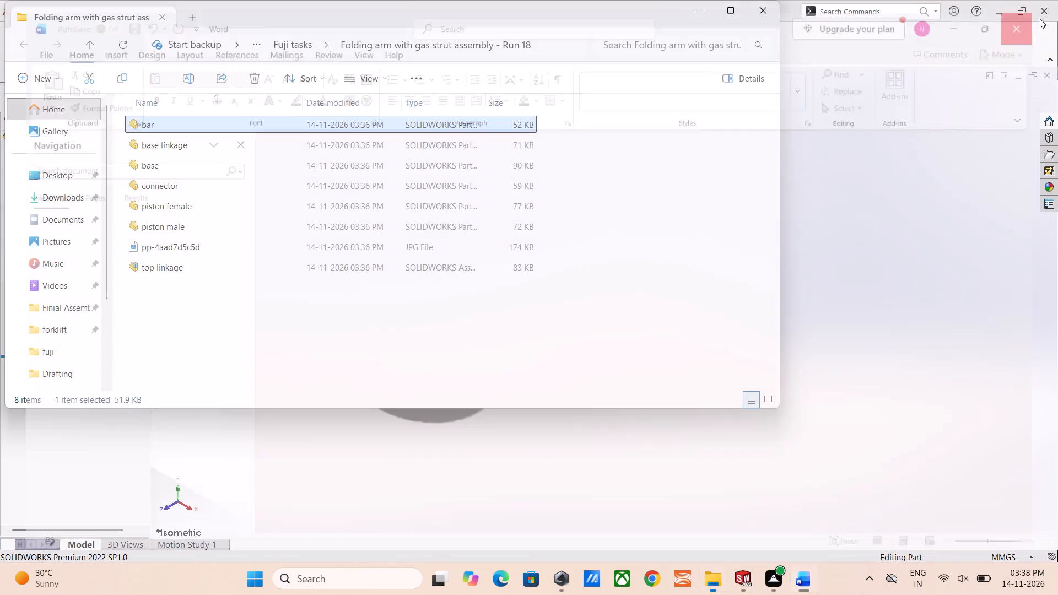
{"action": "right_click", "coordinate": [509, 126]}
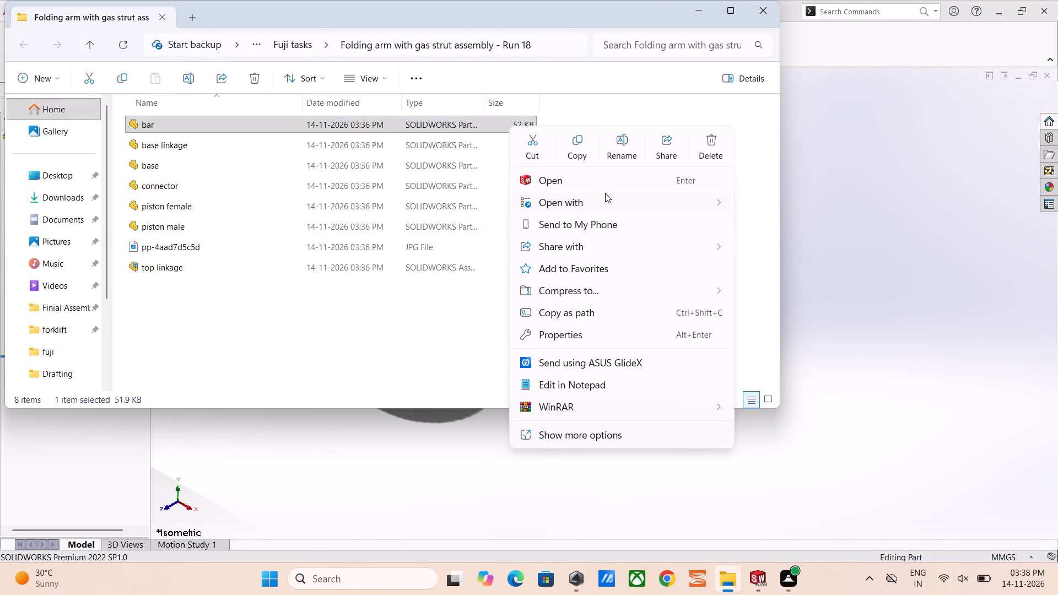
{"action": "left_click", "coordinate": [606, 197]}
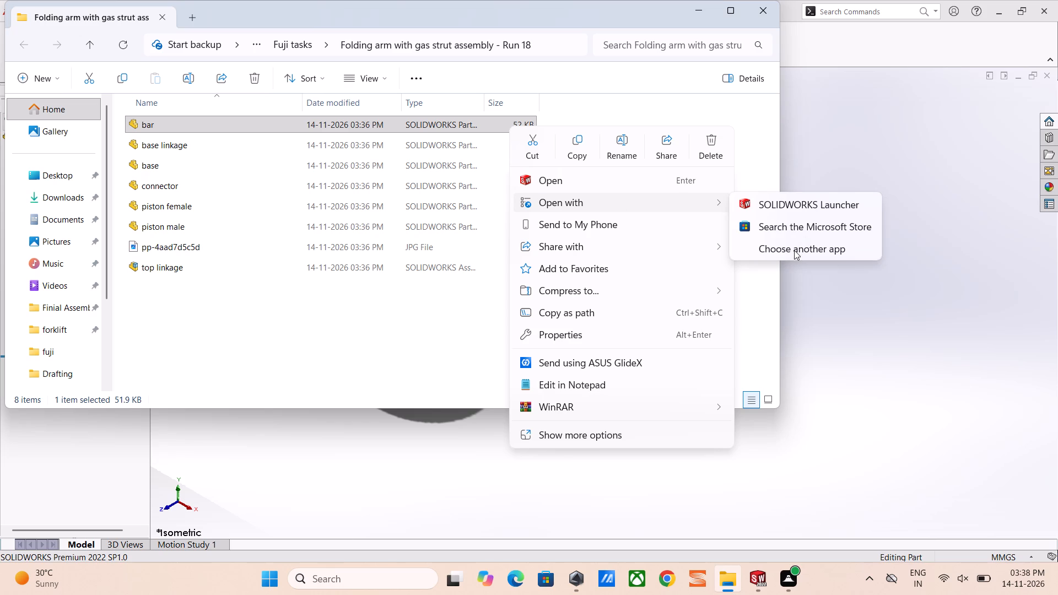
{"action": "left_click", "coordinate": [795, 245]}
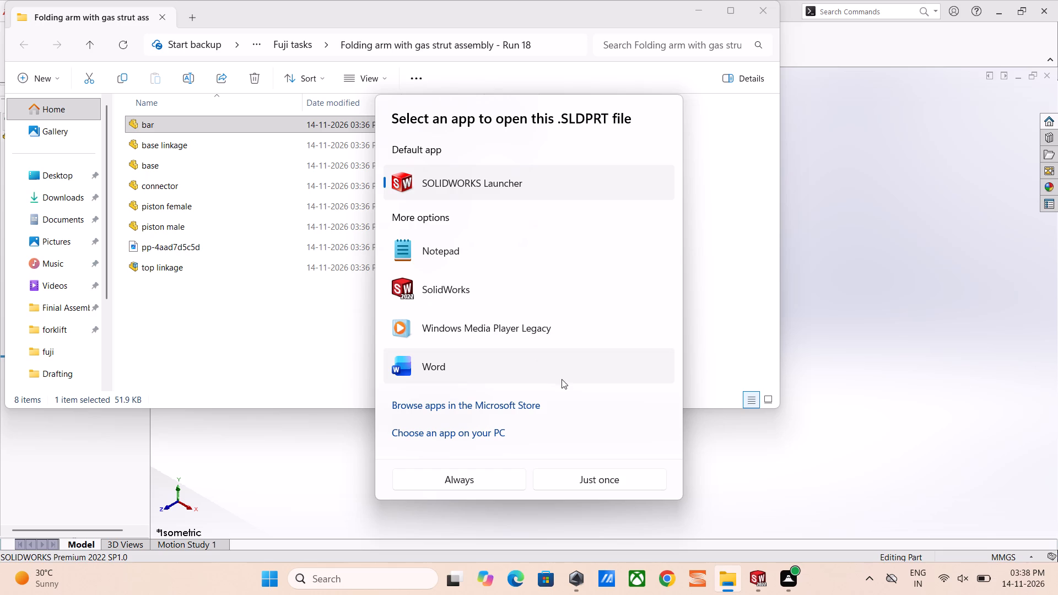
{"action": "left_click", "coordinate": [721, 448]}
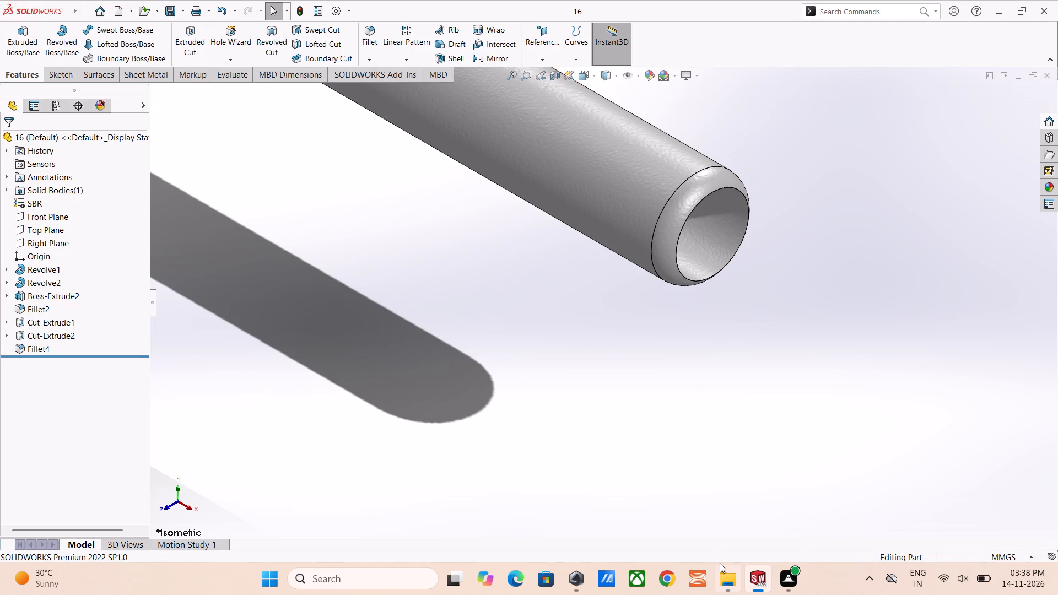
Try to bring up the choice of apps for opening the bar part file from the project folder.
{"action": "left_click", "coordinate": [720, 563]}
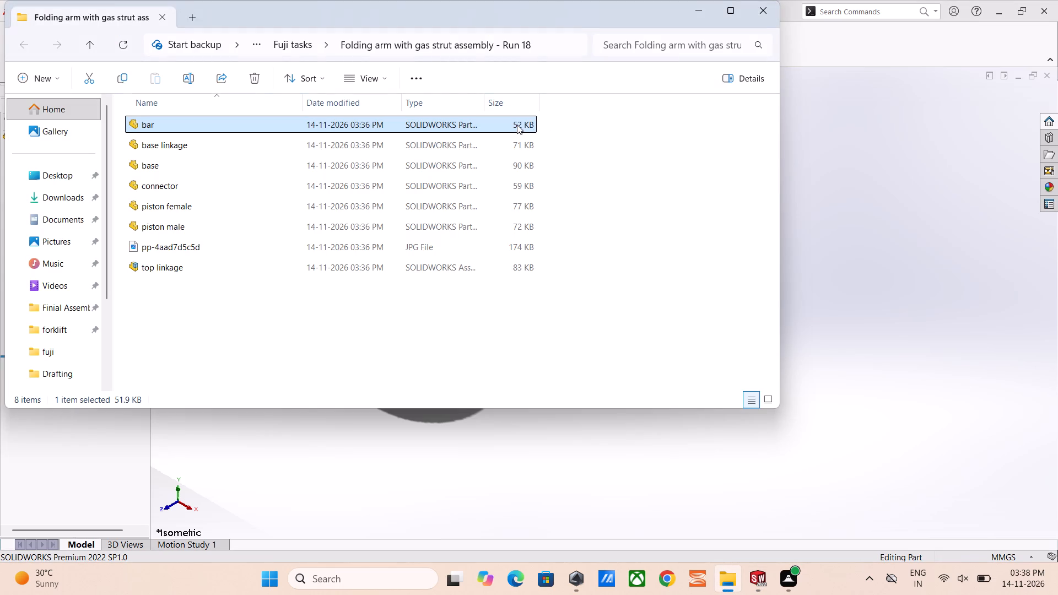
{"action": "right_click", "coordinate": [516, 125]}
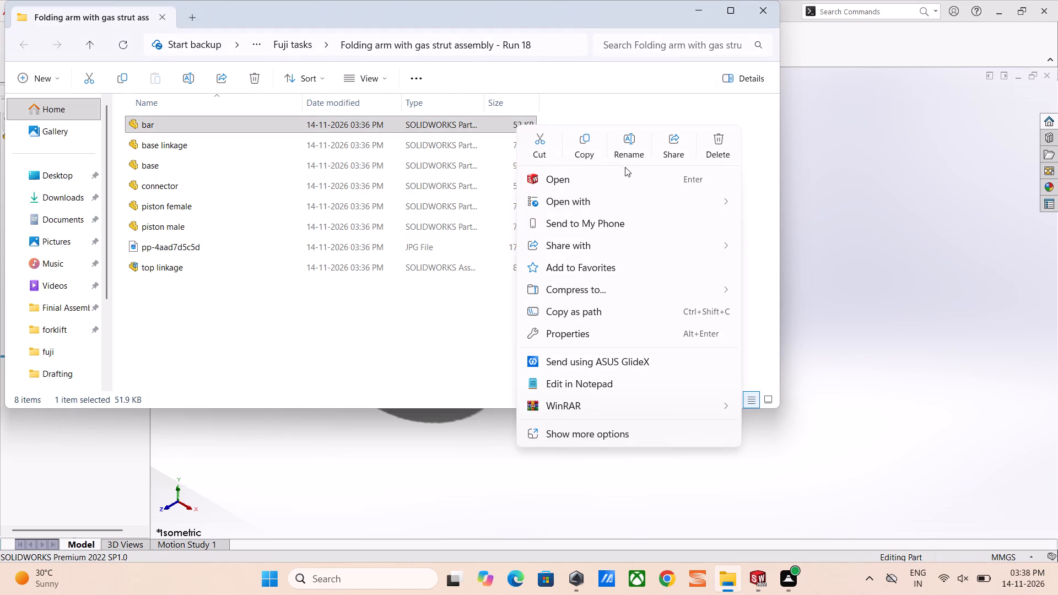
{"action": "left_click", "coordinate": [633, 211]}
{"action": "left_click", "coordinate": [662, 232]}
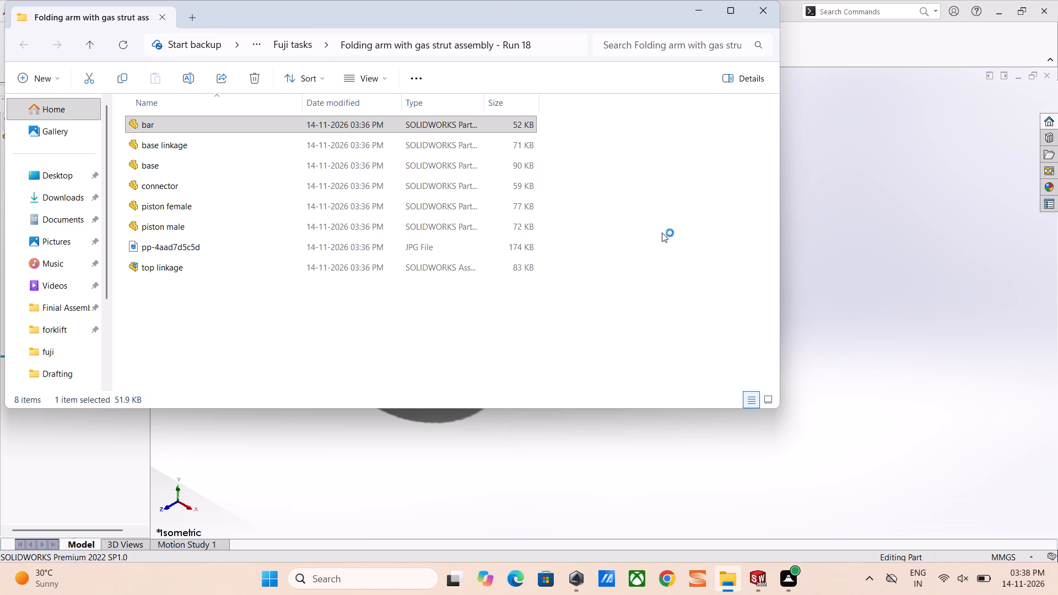
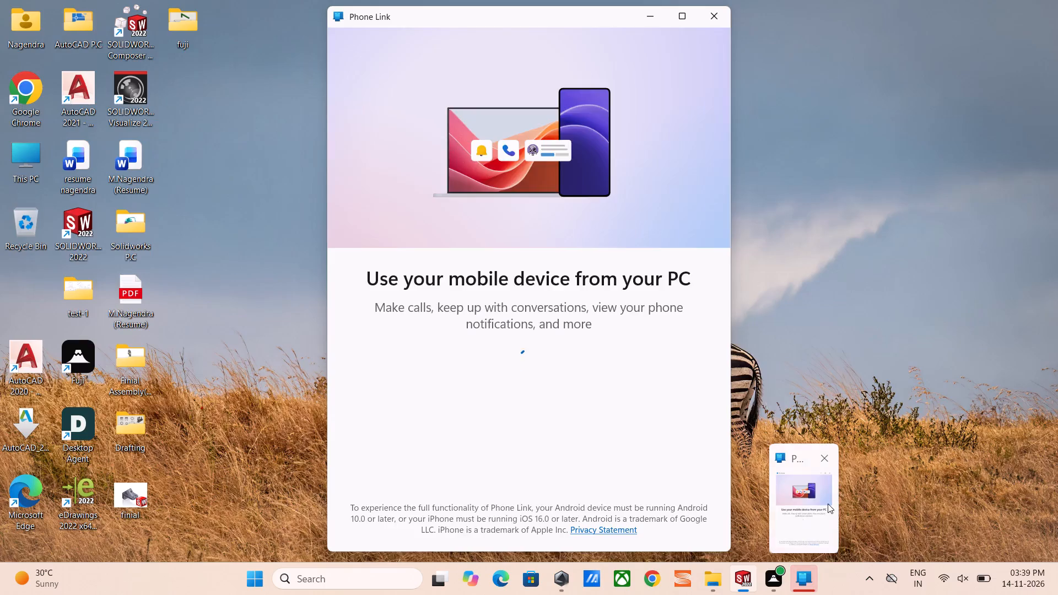
Close the Phone Link window.
{"action": "left_click", "coordinate": [829, 466]}
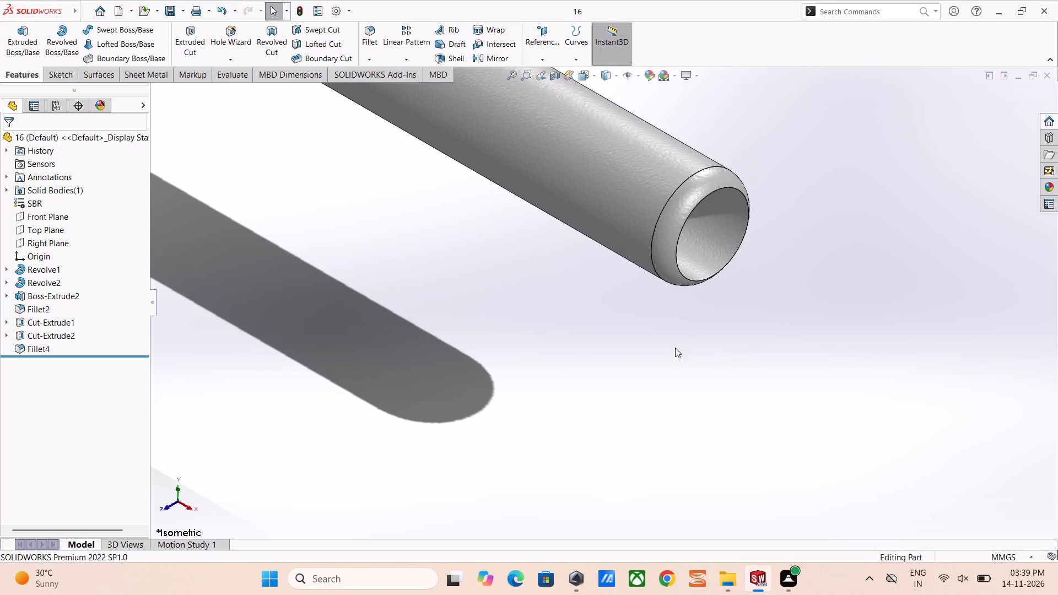
Search the Microsoft Store for an app that can open the bar part file, and close the store.
{"action": "left_click", "coordinate": [733, 586]}
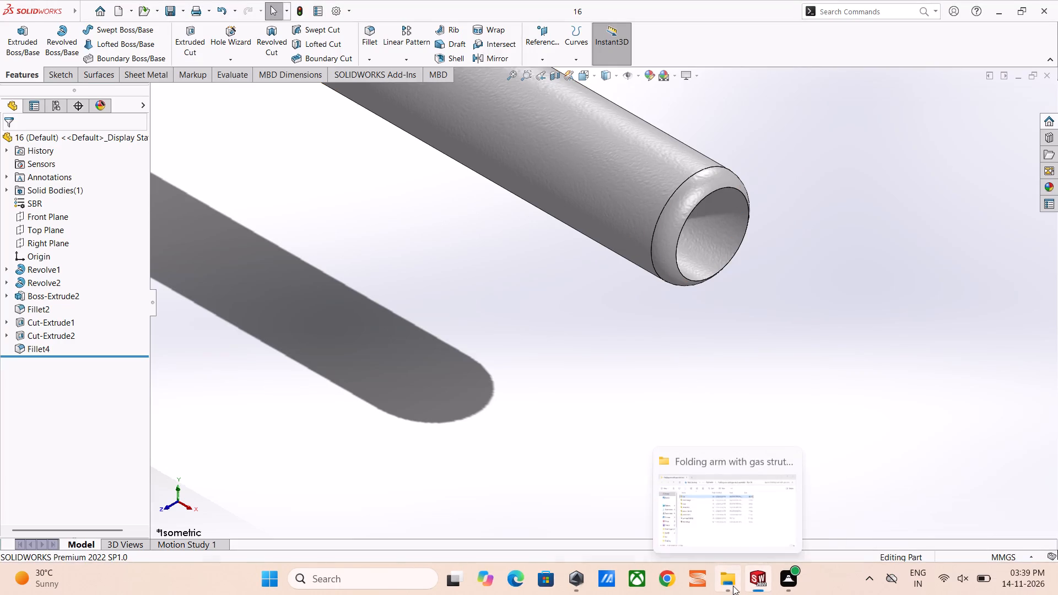
{"action": "right_click", "coordinate": [272, 128]}
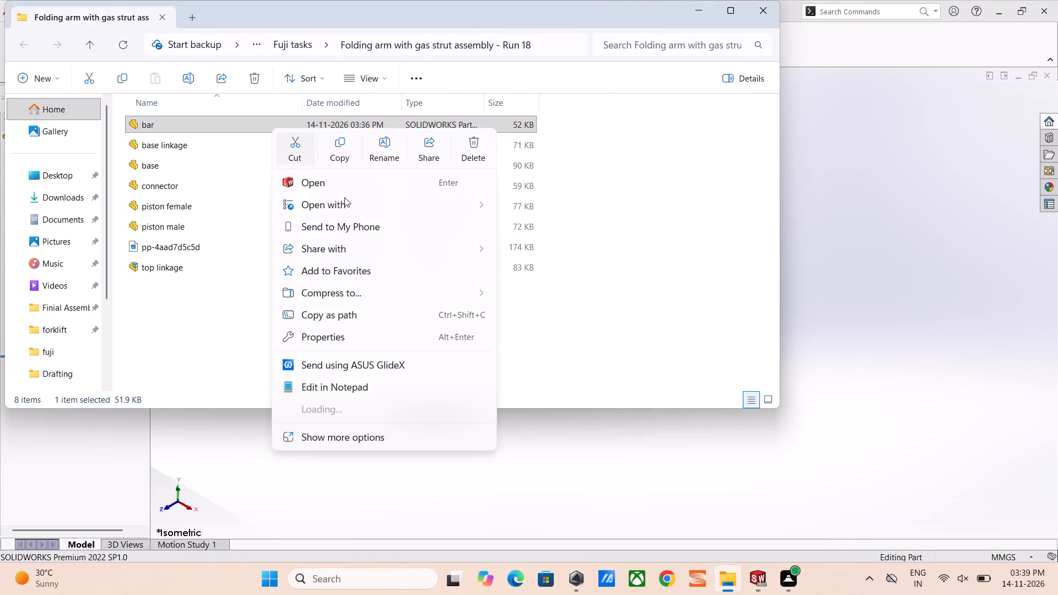
{"action": "left_click", "coordinate": [346, 208]}
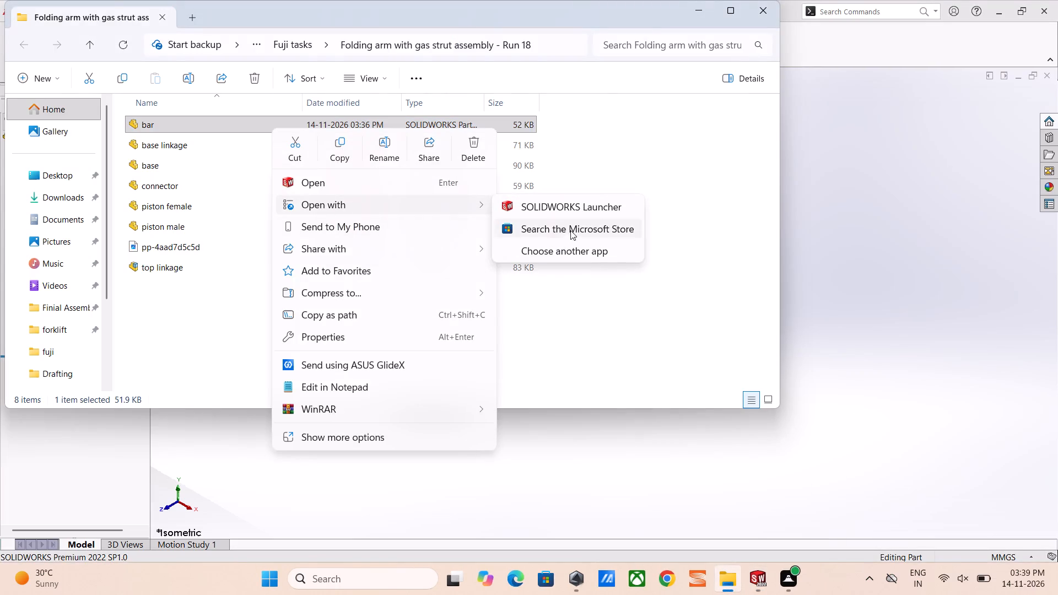
{"action": "left_click", "coordinate": [570, 230]}
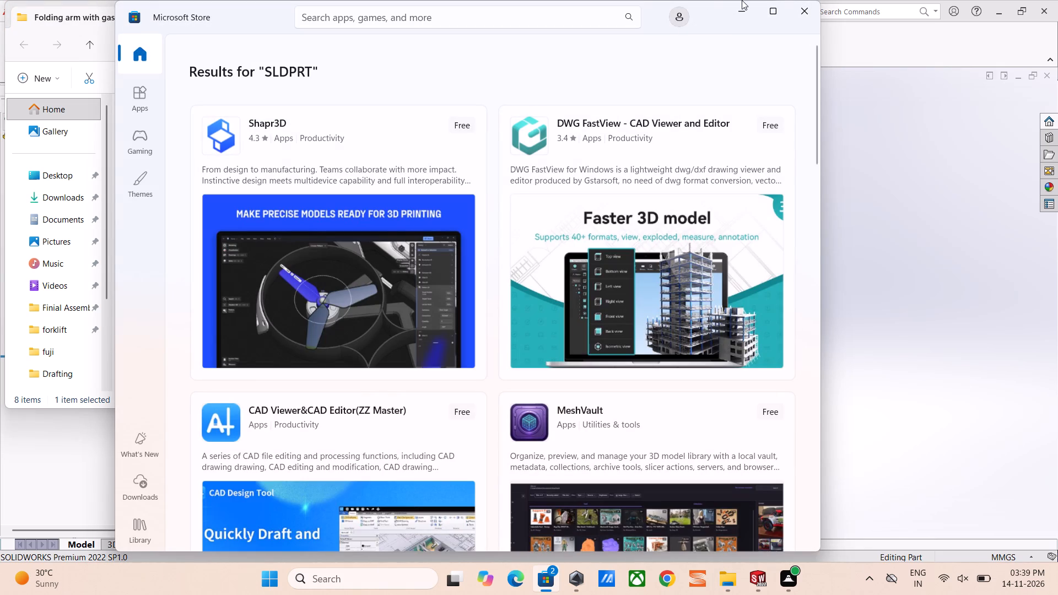
{"action": "left_click", "coordinate": [802, 7]}
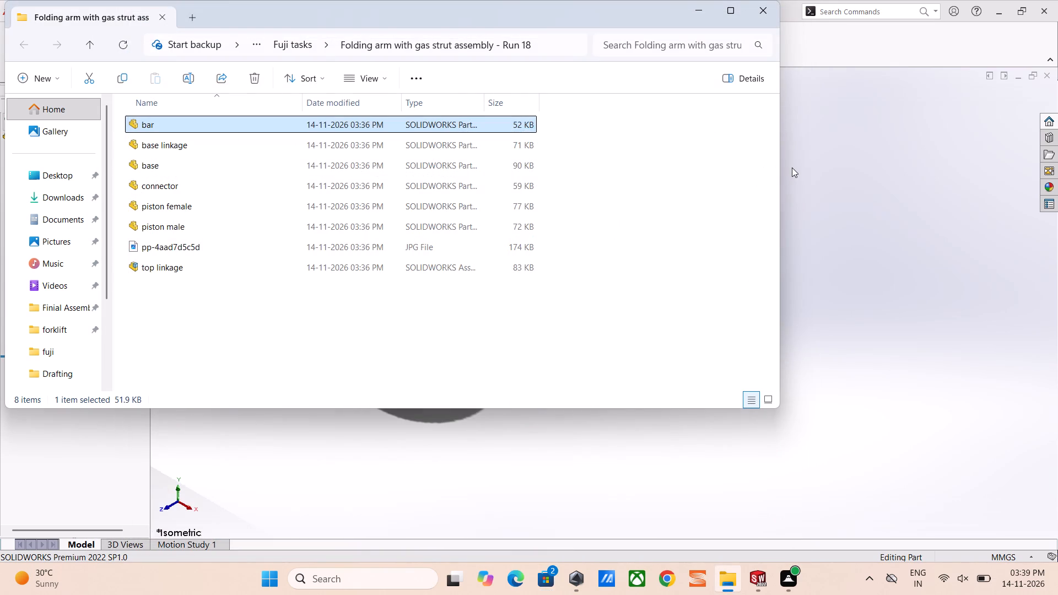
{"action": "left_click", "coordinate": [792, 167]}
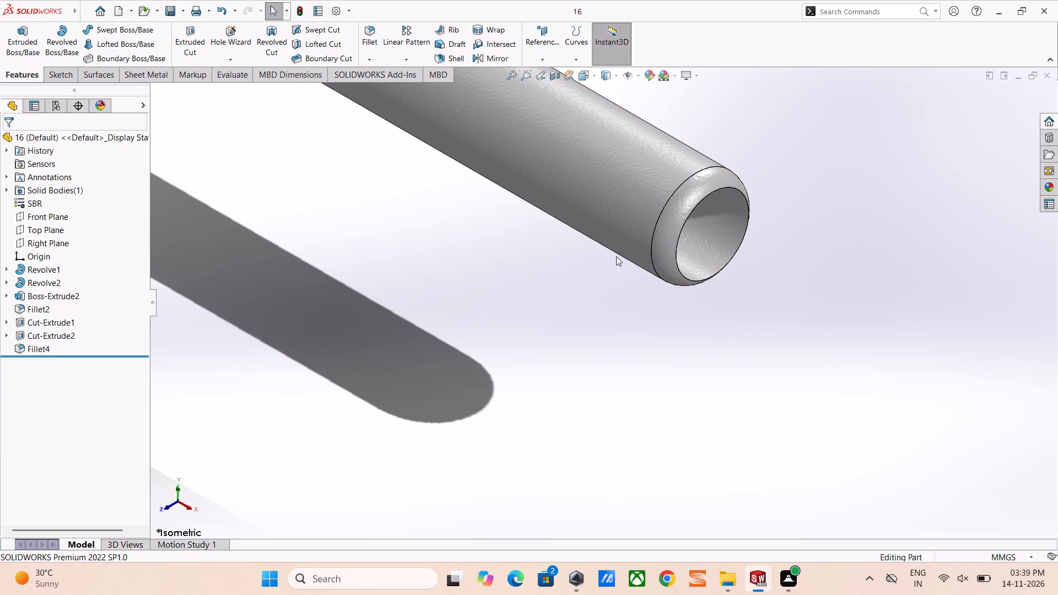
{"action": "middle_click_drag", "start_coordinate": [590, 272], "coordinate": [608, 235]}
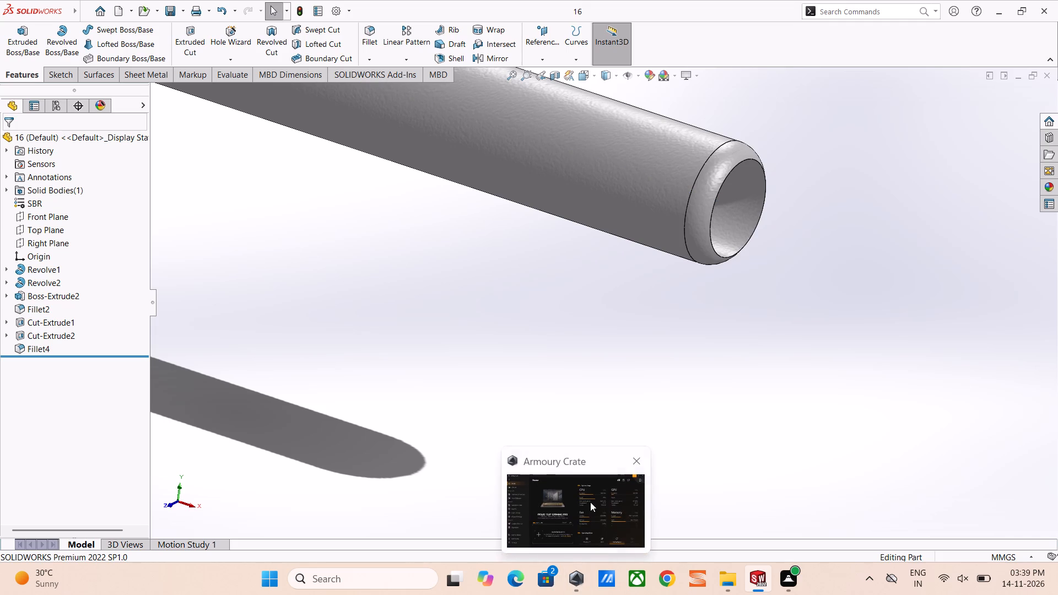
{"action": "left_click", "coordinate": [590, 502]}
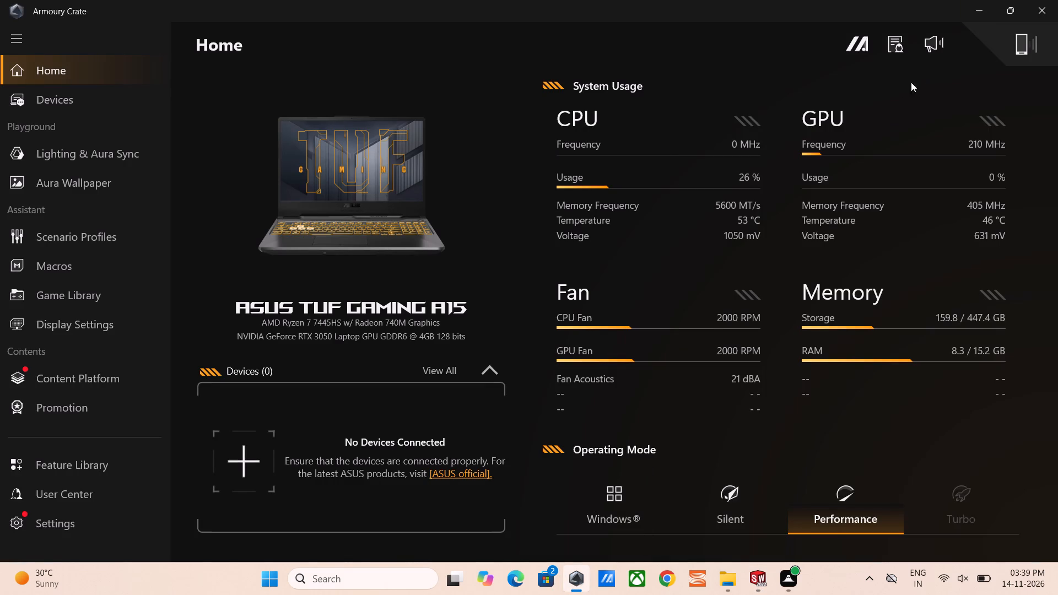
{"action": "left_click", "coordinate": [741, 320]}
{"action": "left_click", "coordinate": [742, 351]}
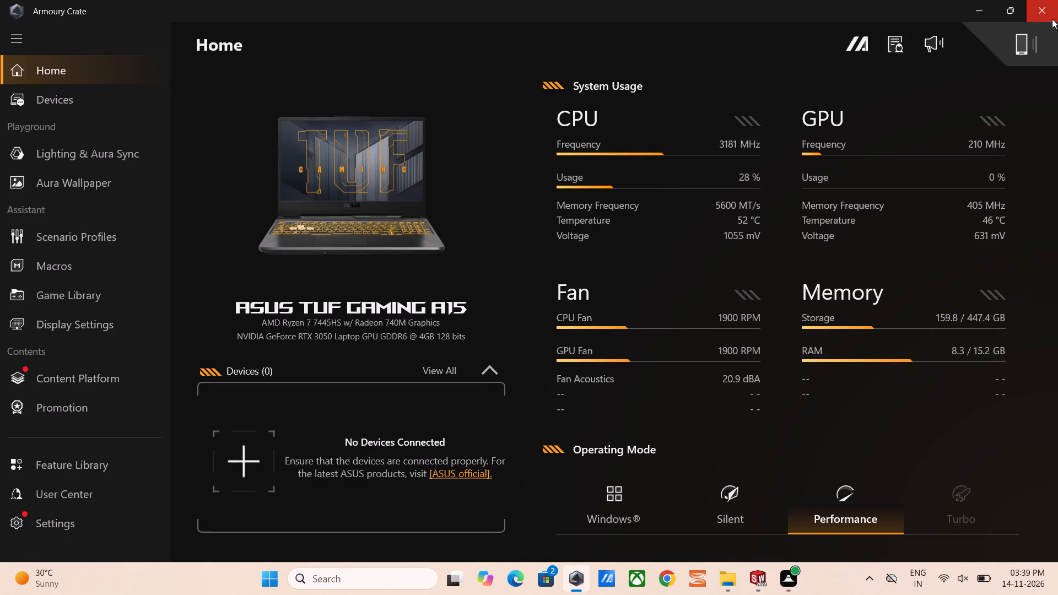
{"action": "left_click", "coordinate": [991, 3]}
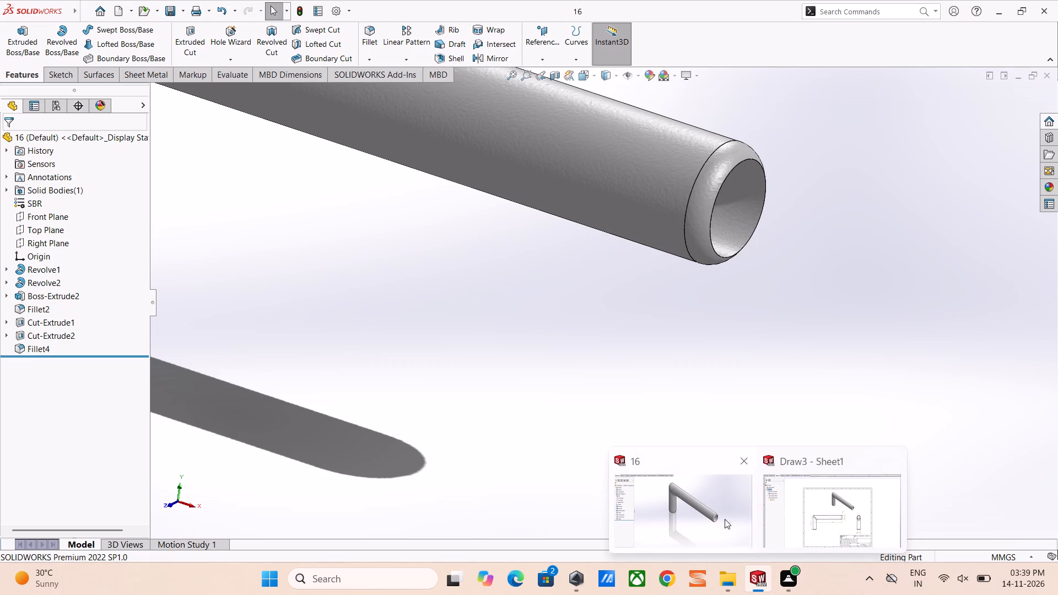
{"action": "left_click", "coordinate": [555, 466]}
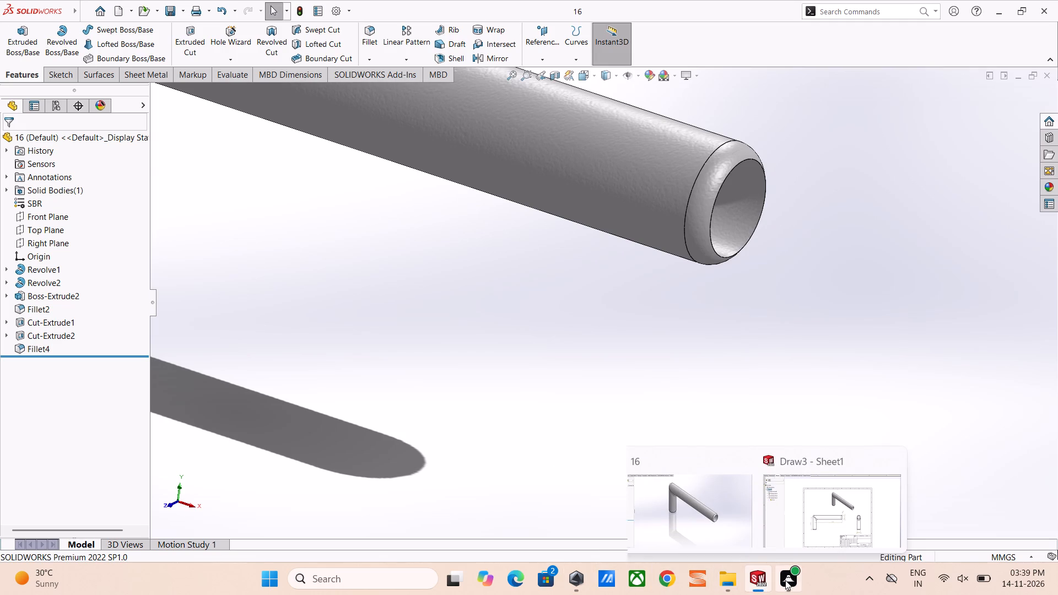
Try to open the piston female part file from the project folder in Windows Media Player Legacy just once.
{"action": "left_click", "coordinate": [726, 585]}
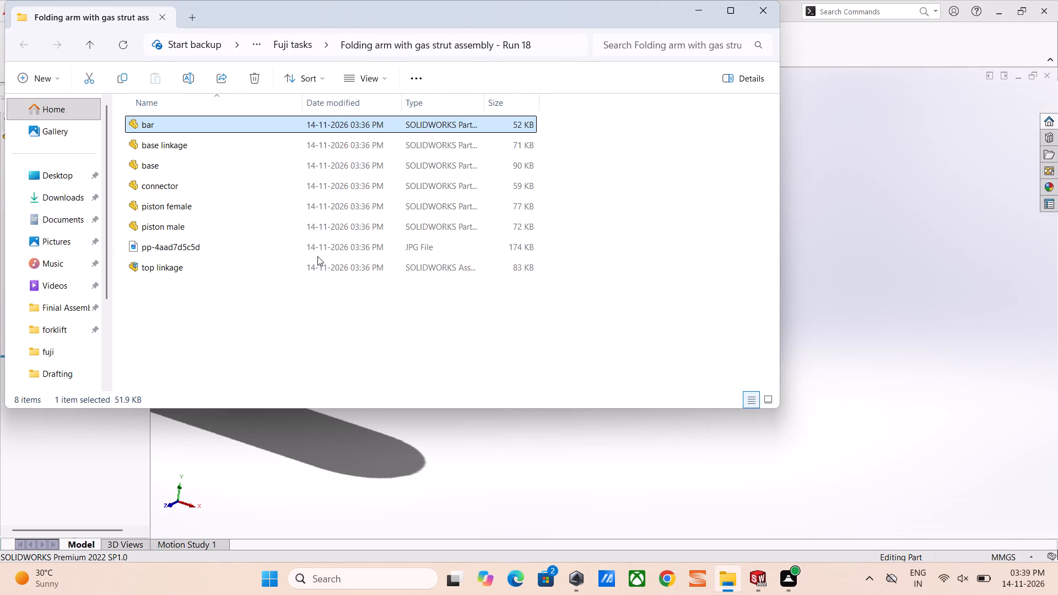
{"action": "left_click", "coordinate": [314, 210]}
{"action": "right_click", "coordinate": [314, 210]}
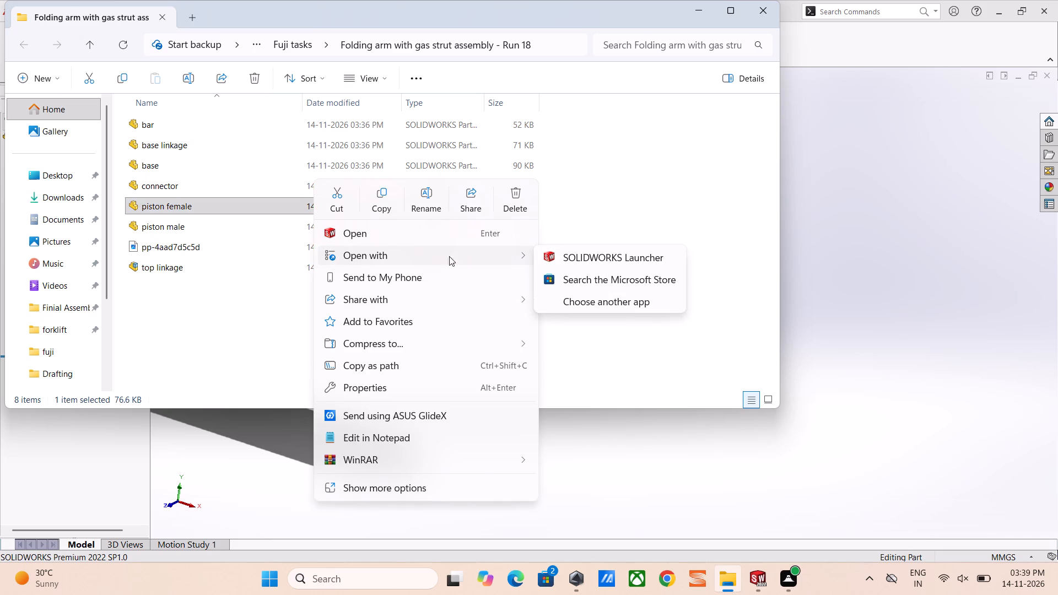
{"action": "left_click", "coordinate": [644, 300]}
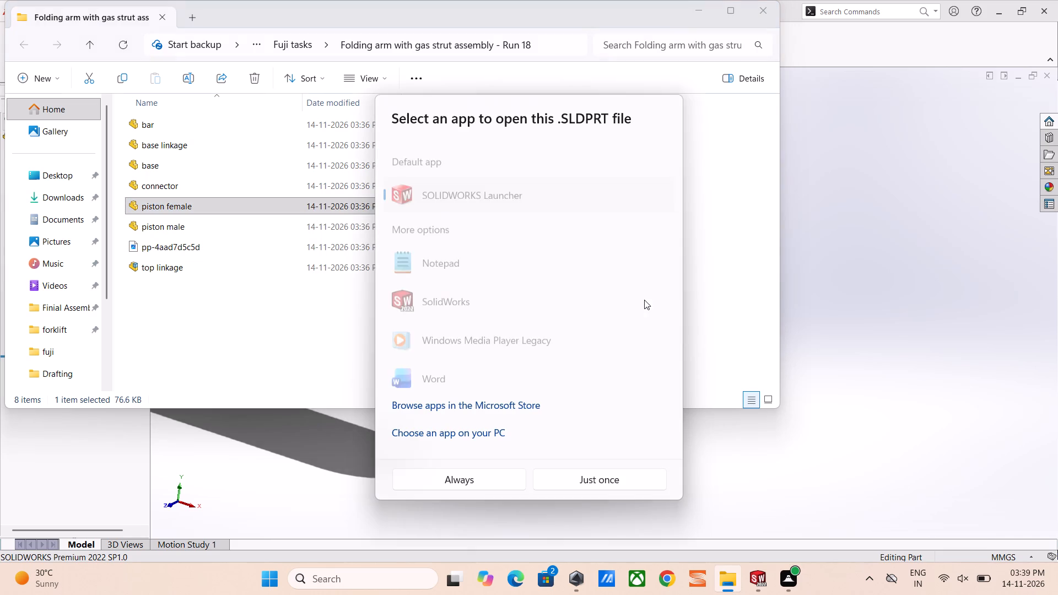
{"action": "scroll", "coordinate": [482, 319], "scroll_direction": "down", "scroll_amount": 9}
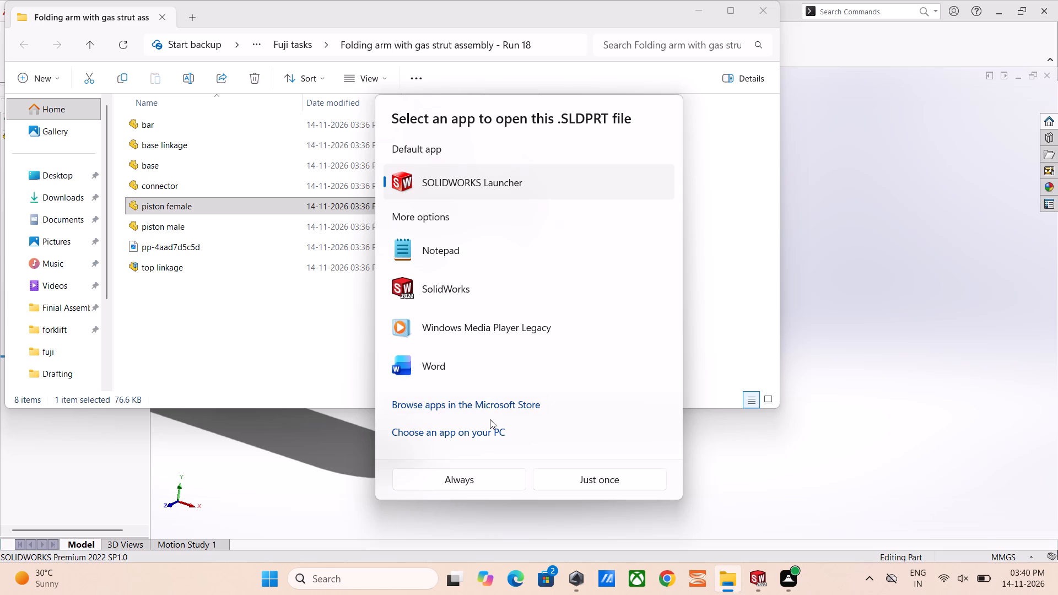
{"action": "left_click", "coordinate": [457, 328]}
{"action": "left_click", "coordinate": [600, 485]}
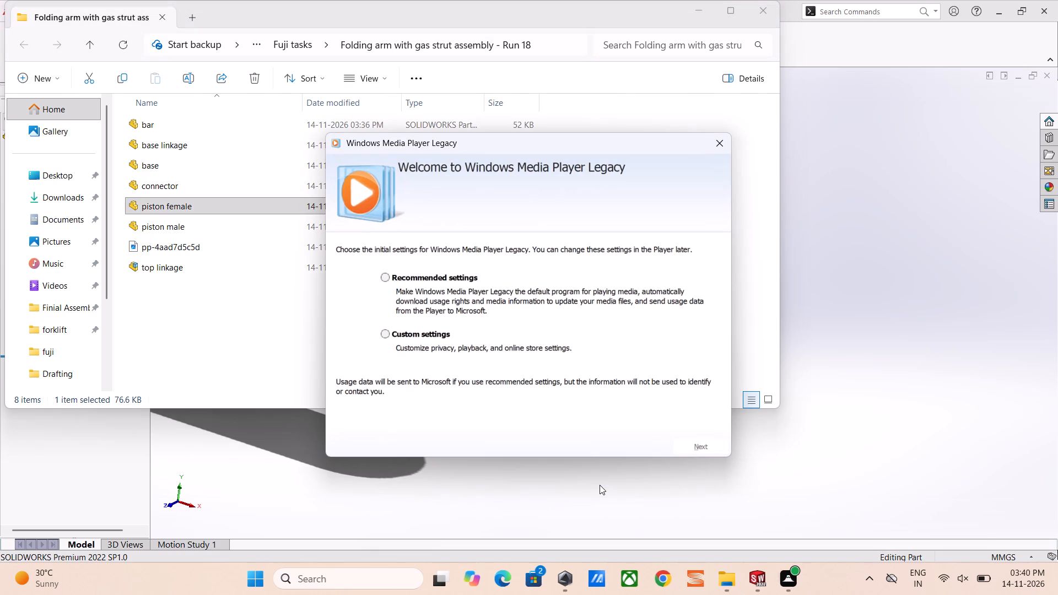
Complete the initial setup of Windows Media Player Legacy with the recommended settings.
{"action": "left_click", "coordinate": [701, 445]}
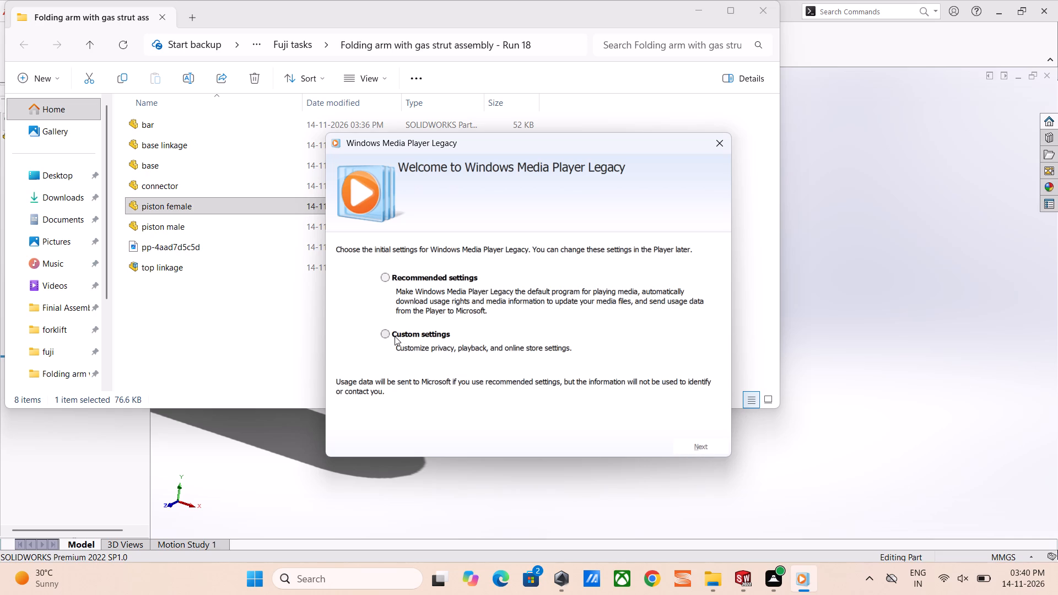
{"action": "left_click", "coordinate": [392, 275]}
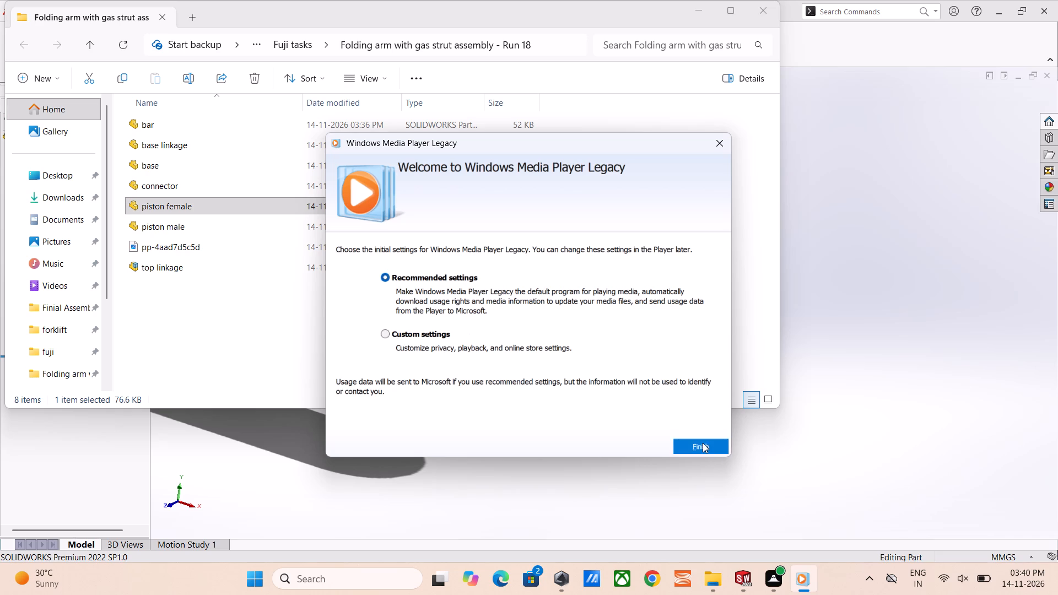
{"action": "left_click", "coordinate": [703, 443]}
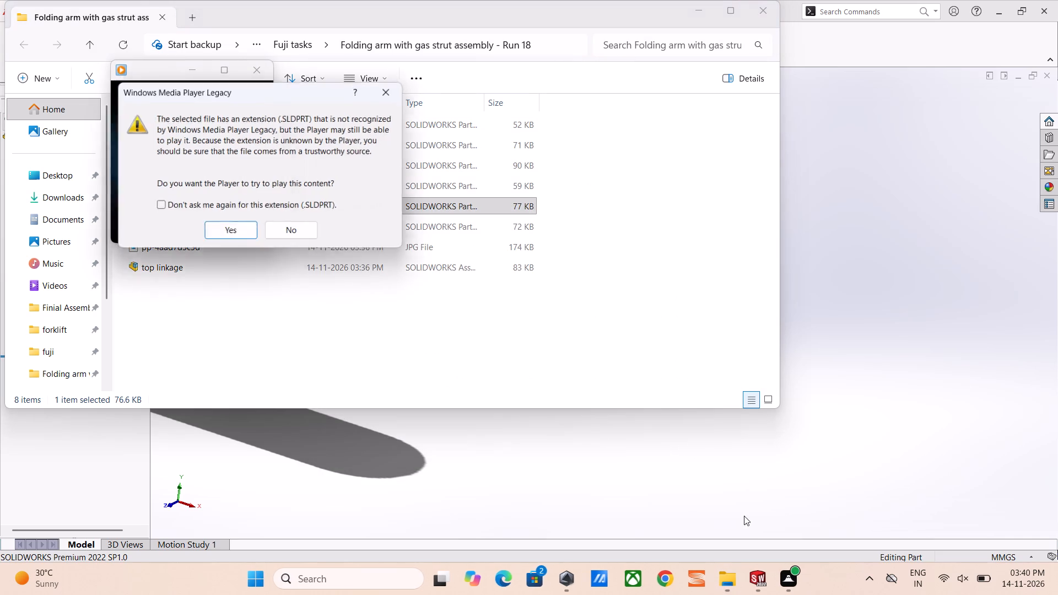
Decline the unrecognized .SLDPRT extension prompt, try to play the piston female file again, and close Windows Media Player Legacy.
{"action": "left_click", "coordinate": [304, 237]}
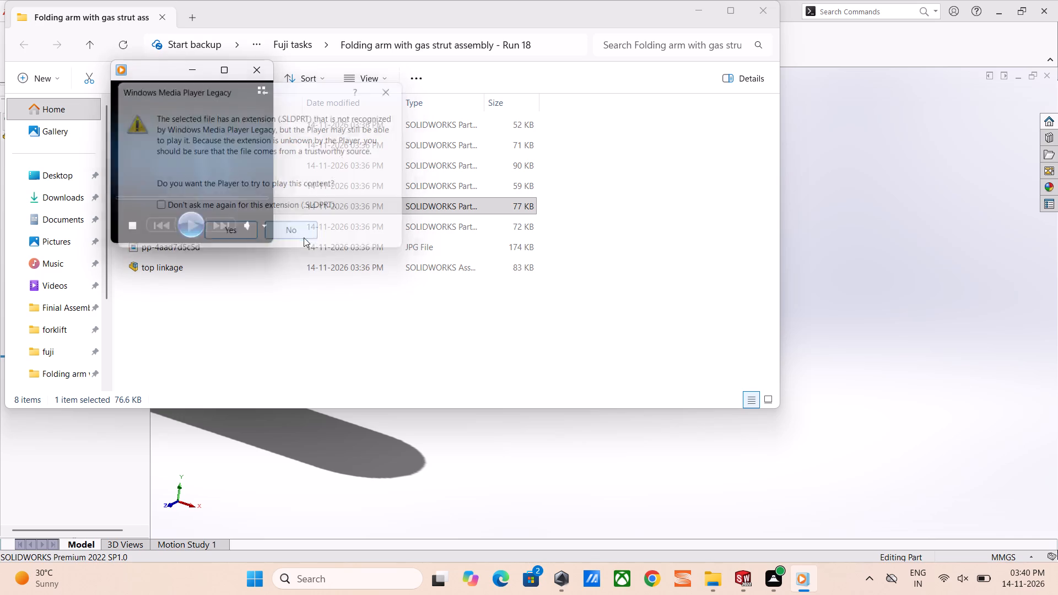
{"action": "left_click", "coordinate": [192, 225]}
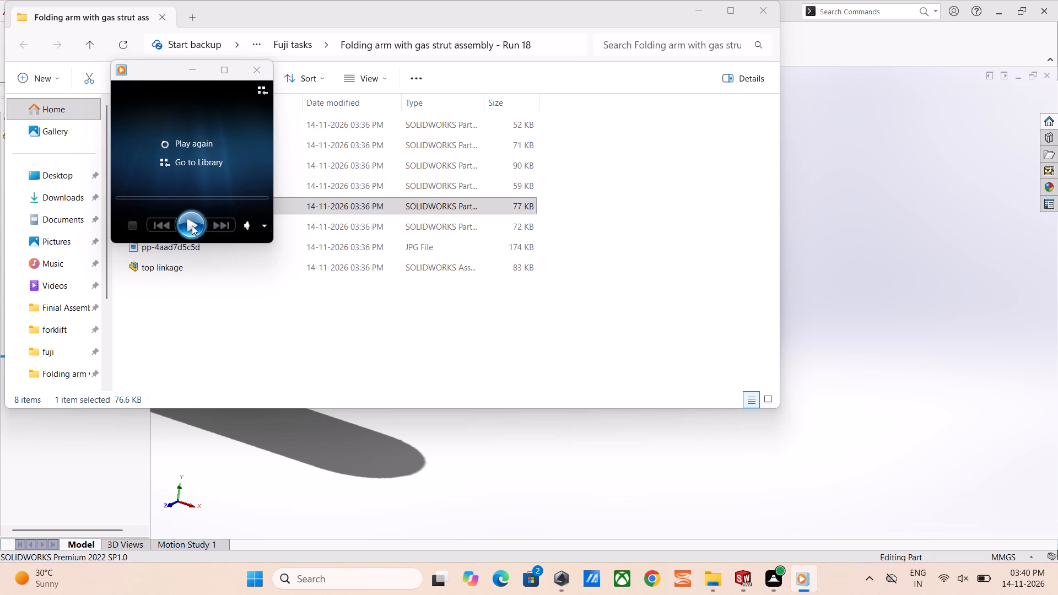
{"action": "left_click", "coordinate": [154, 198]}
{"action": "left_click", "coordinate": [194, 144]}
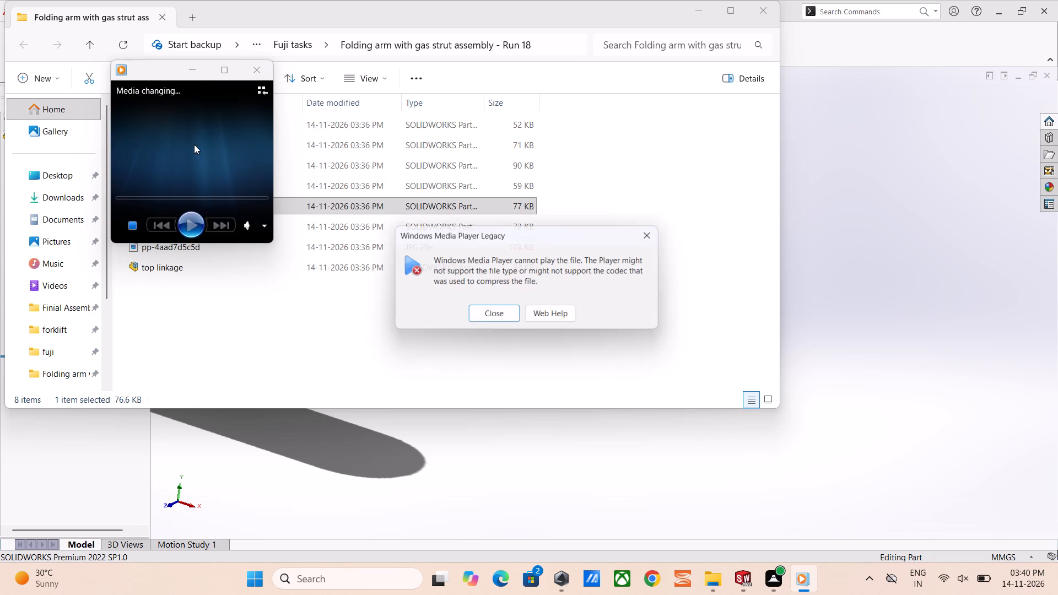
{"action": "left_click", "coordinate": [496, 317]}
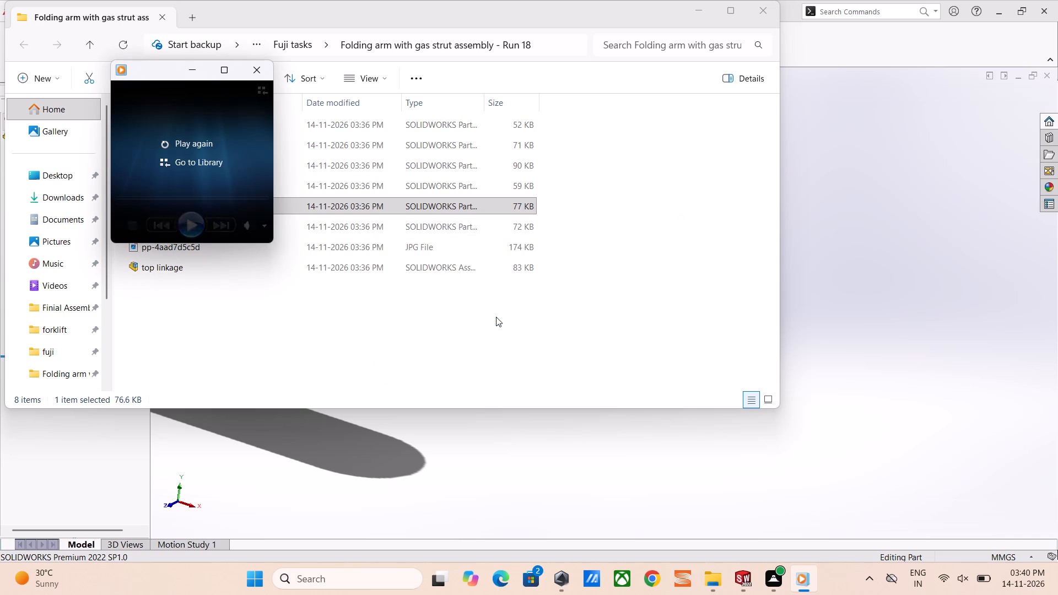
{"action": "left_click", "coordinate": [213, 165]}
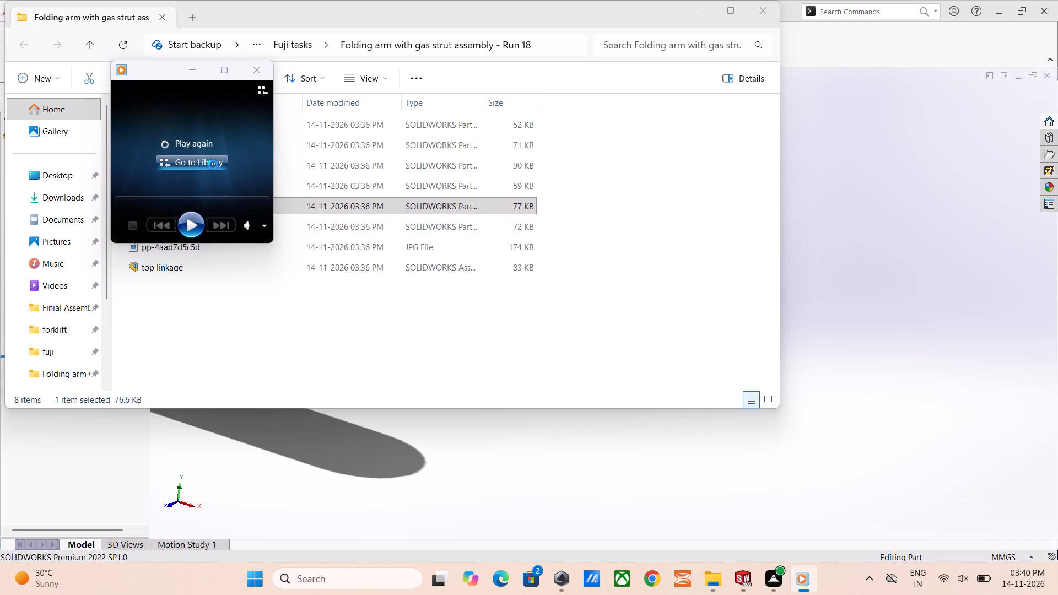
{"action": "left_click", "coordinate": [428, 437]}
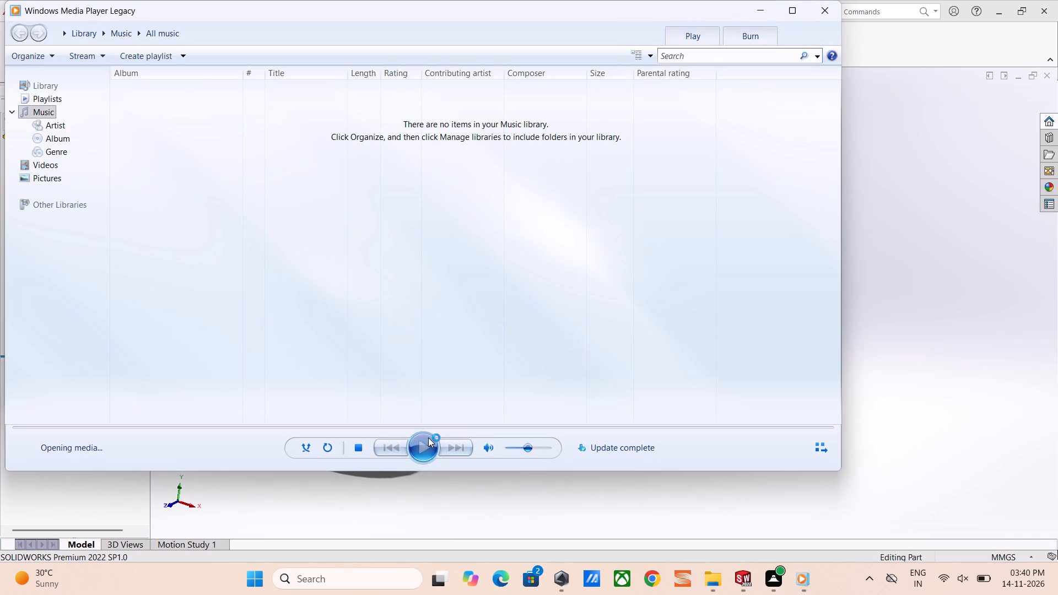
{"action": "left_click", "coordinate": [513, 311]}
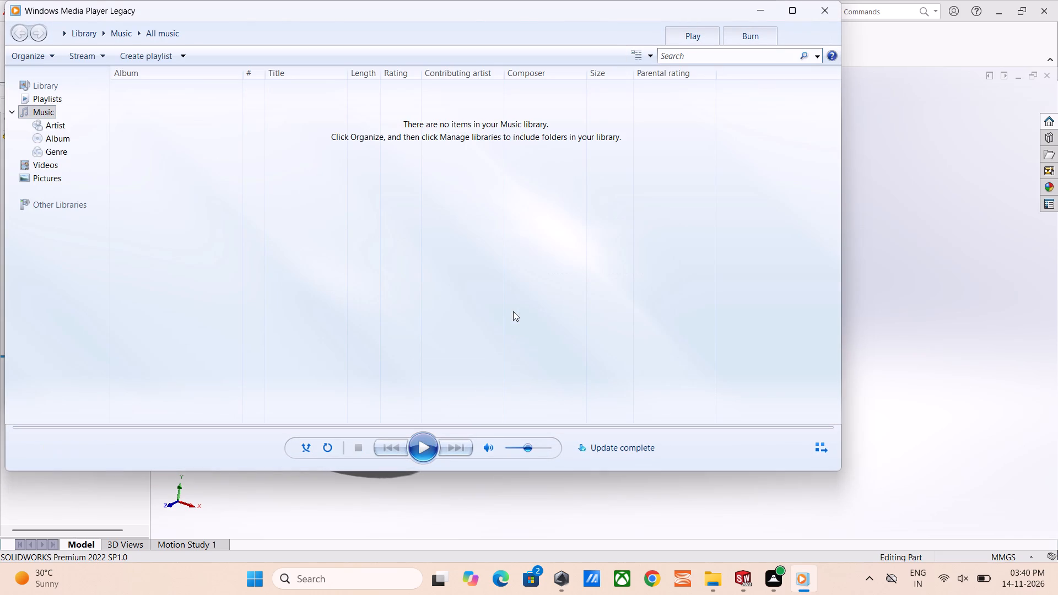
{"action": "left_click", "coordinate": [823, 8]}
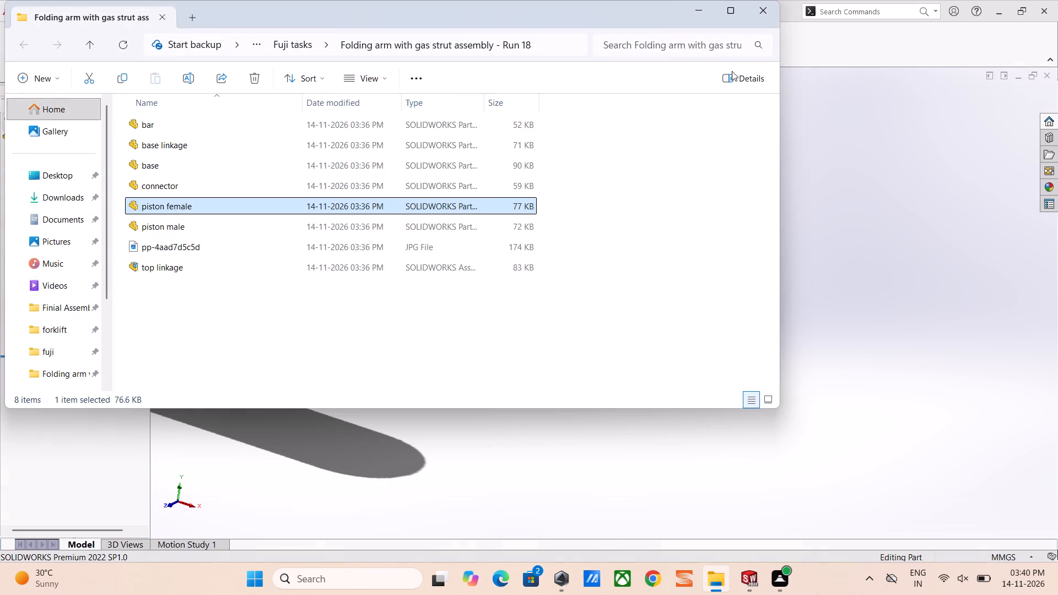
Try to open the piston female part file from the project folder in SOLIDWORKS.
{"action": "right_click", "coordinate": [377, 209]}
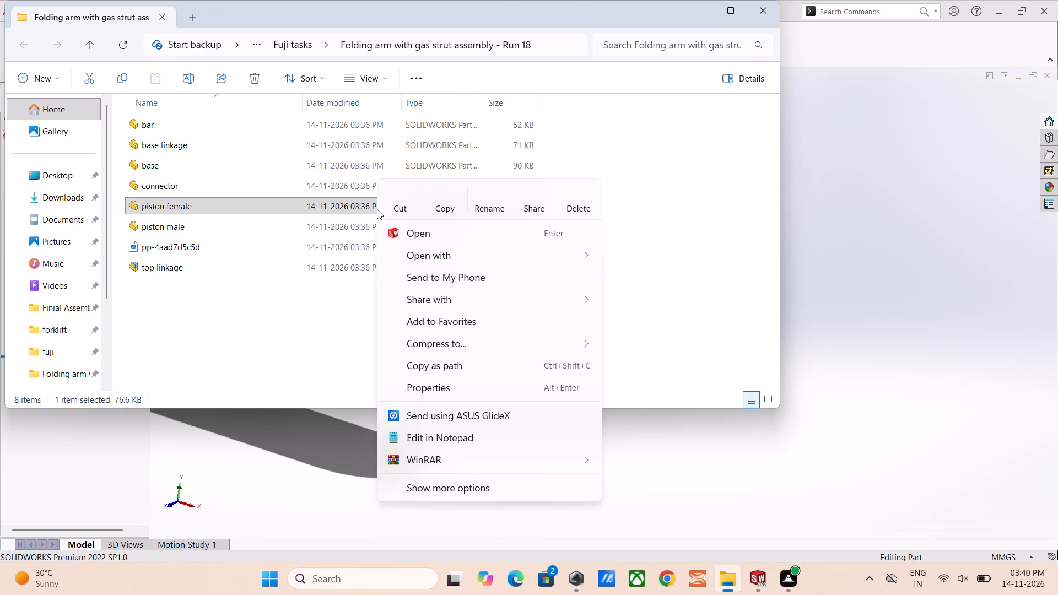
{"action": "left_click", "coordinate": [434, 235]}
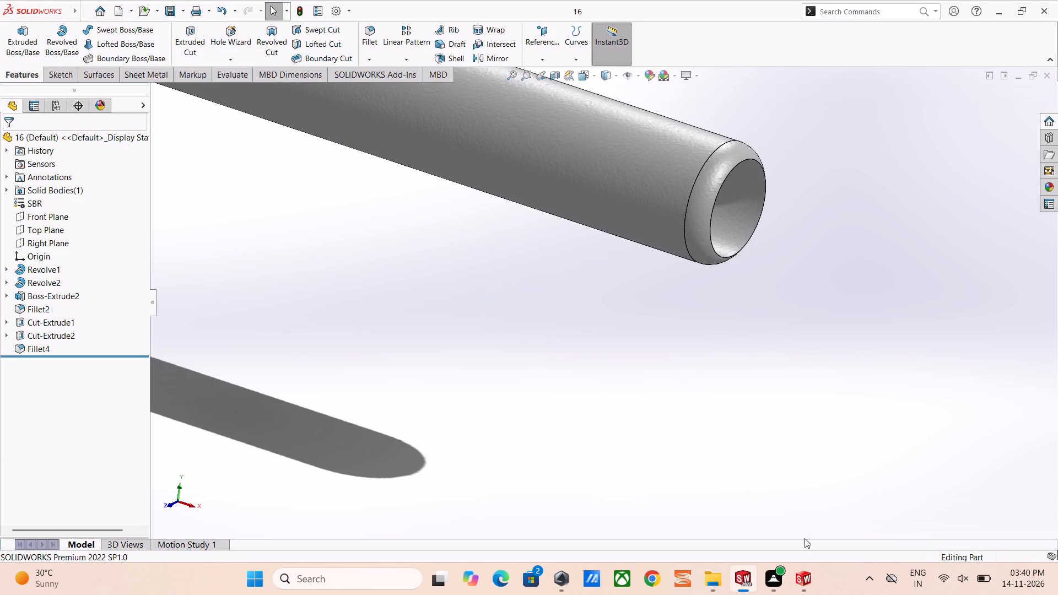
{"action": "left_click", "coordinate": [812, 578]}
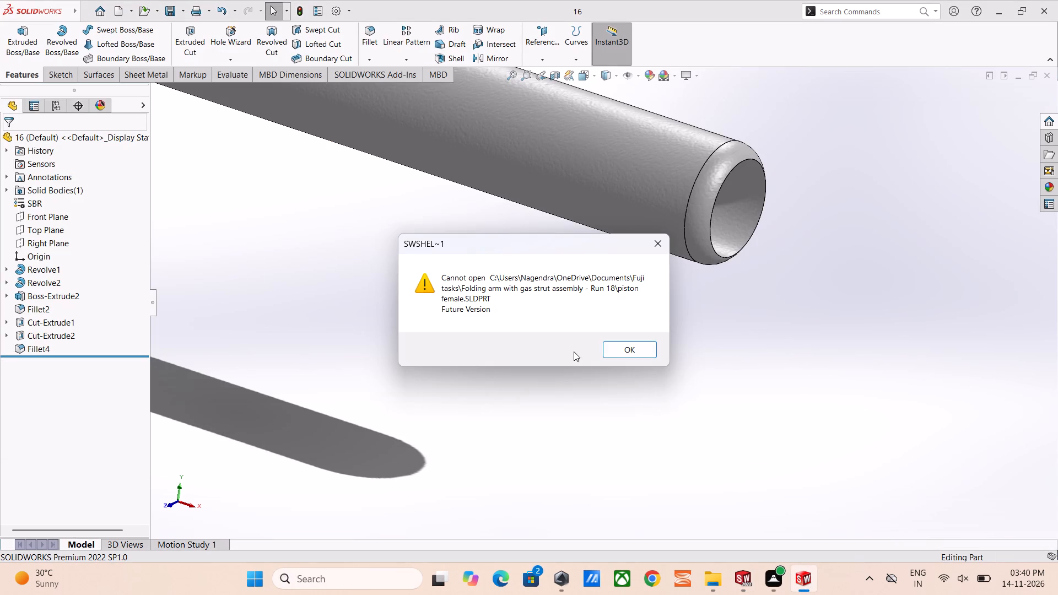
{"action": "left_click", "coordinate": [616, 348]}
Close part 16 and its 16-views drawing in SOLIDWORKS.
{"action": "scroll", "coordinate": [616, 348], "scroll_direction": "up", "scroll_amount": 3}
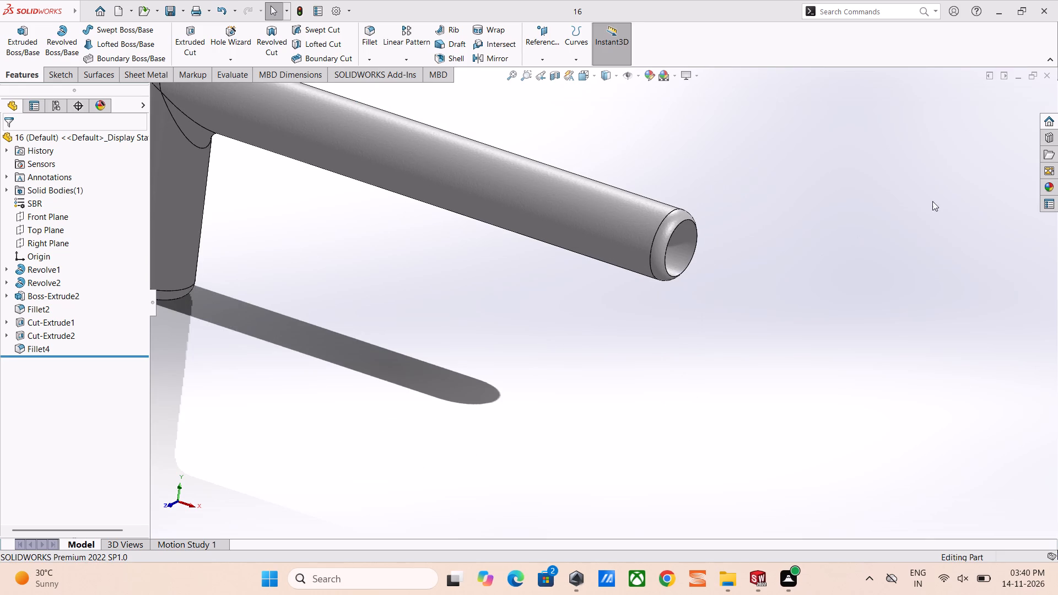
{"action": "scroll", "coordinate": [1057, 160], "scroll_direction": "up", "scroll_amount": 5}
{"action": "scroll", "coordinate": [946, 153], "scroll_direction": "up", "scroll_amount": 3}
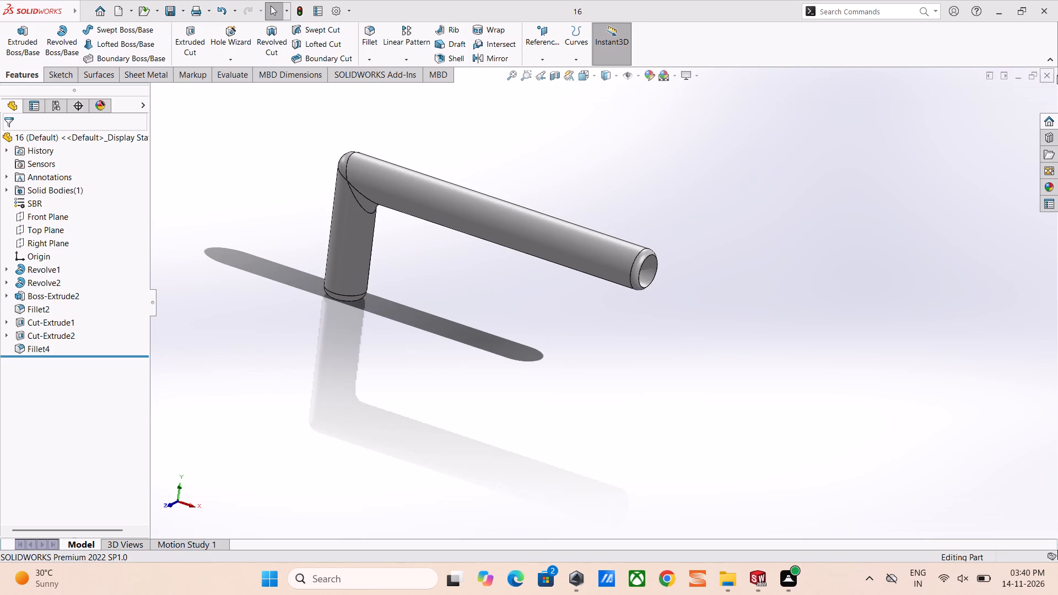
{"action": "left_click", "coordinate": [1051, 77]}
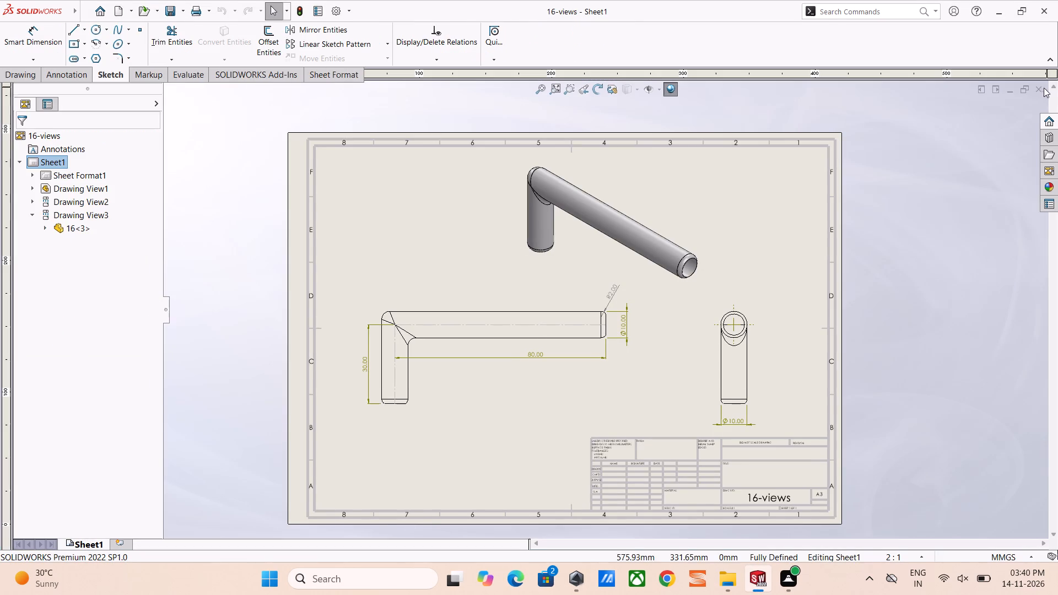
{"action": "left_click", "coordinate": [1042, 89]}
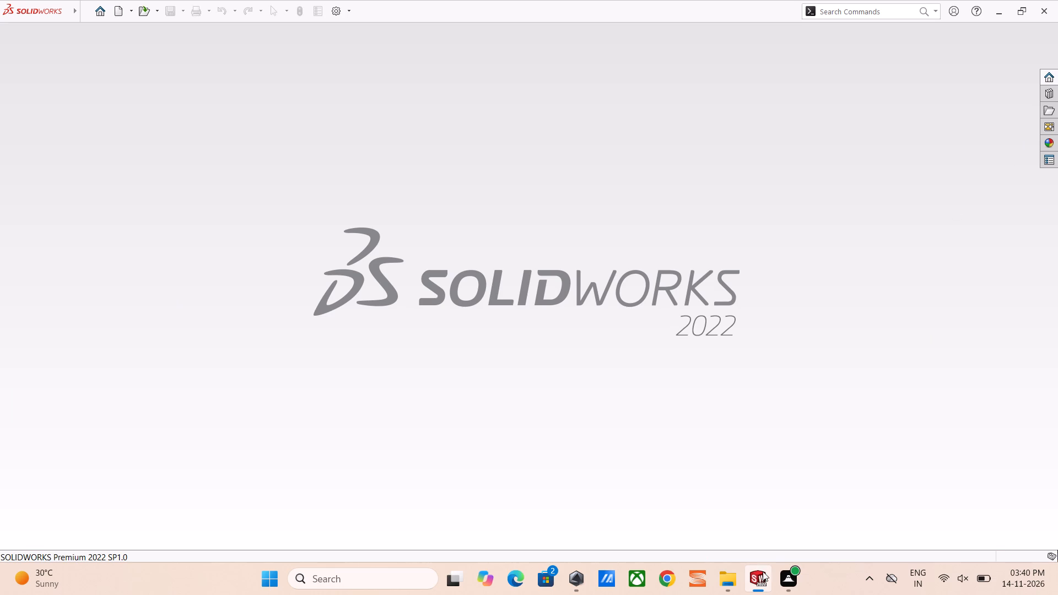
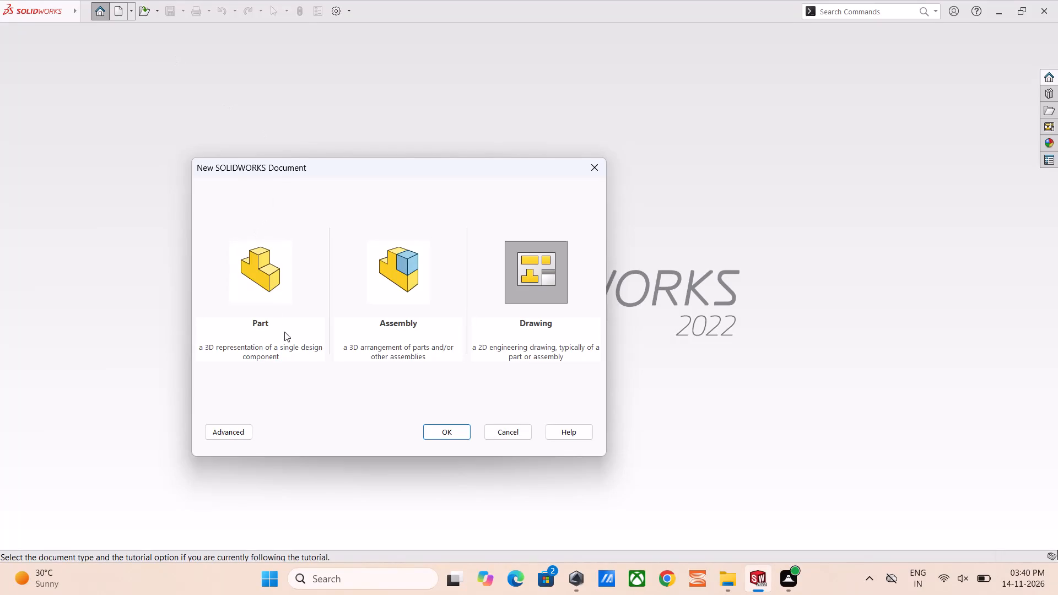
Create a new blank part document.
{"action": "left_click", "coordinate": [266, 301]}
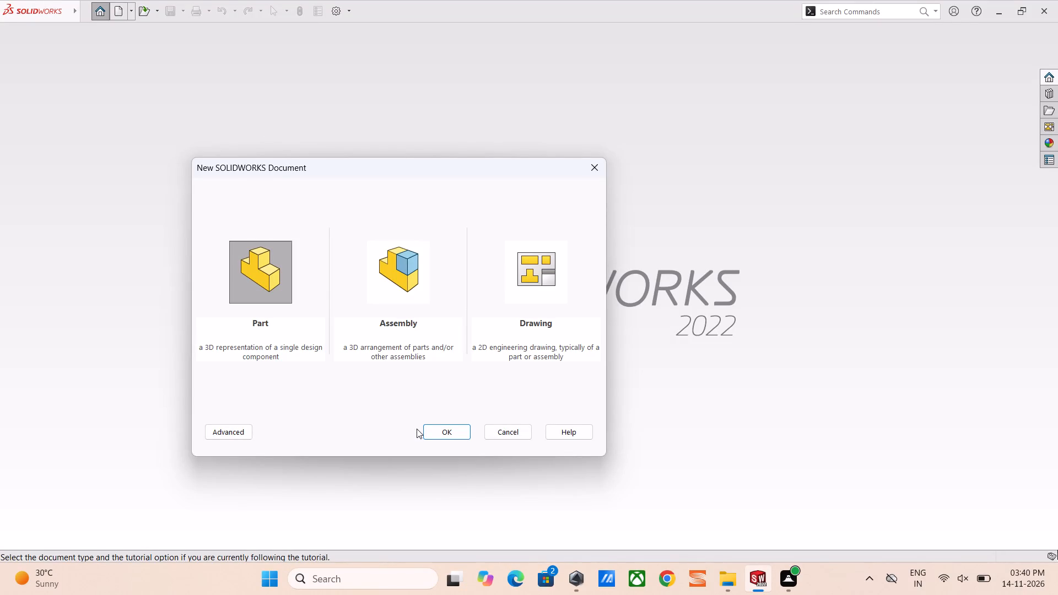
{"action": "triple_click", "coordinate": [257, 263]}
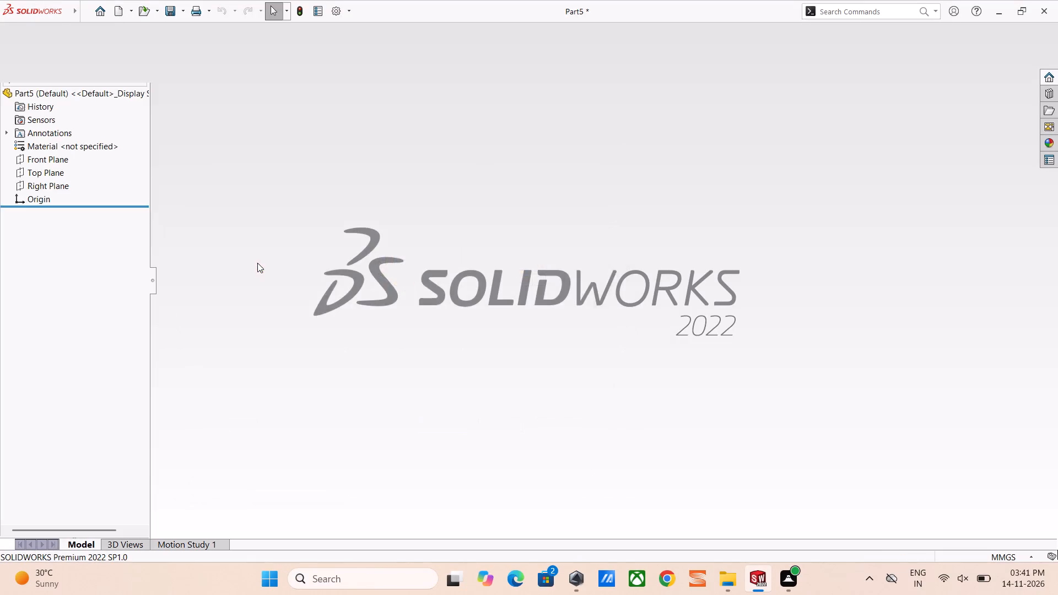
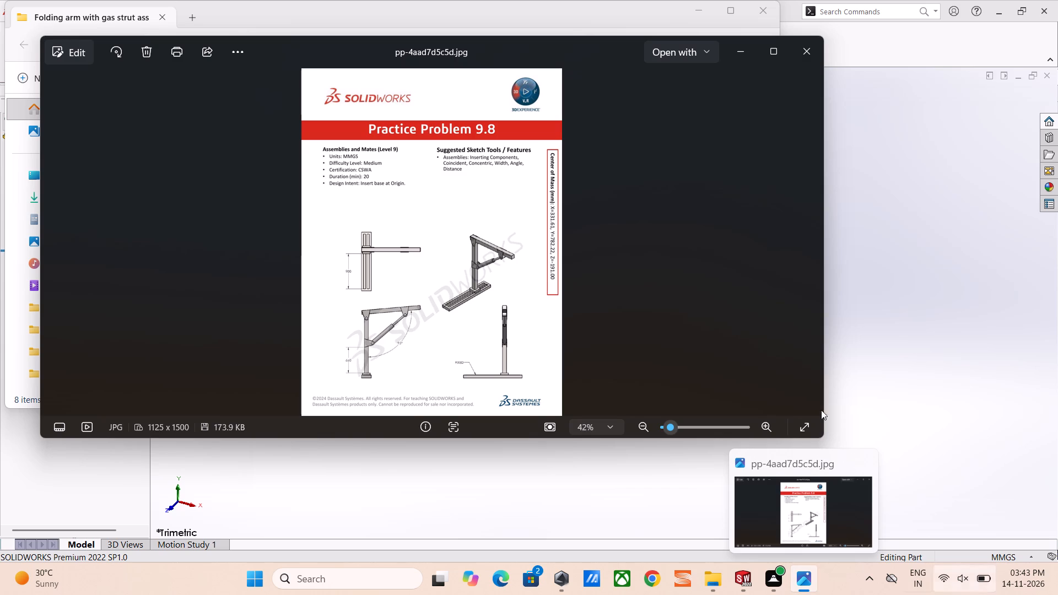
Return to SOLIDWORKS and start a new sketch on the Front Plane of the blank part.
{"action": "left_click", "coordinate": [954, 286]}
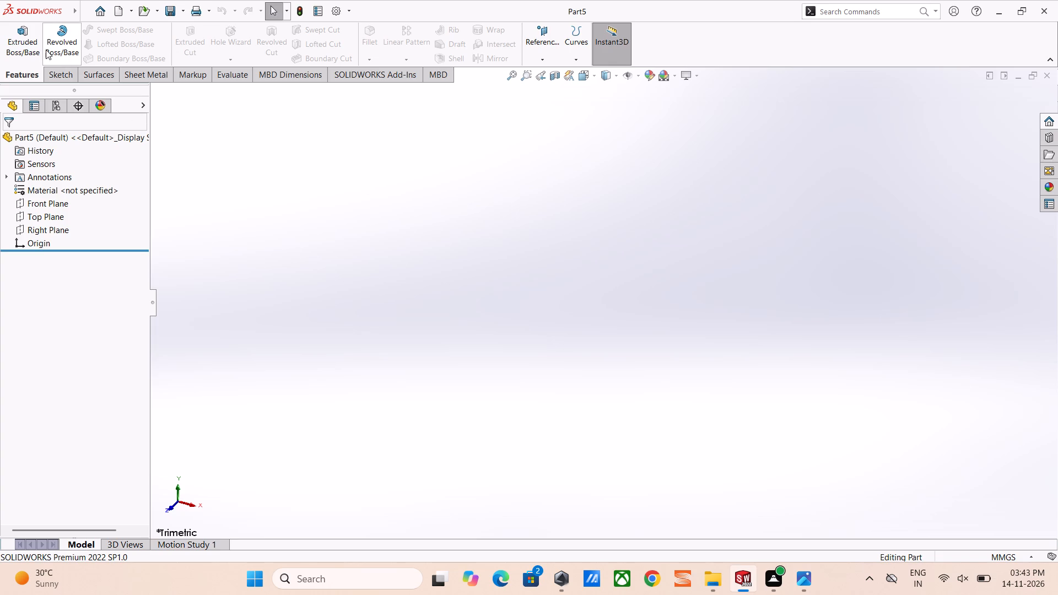
{"action": "left_click", "coordinate": [64, 77]}
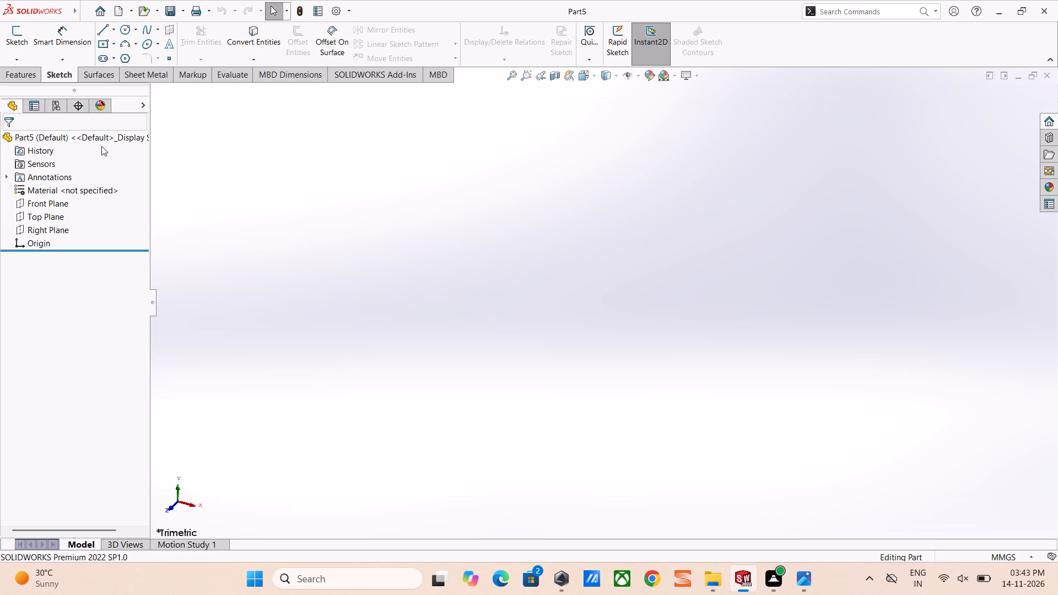
{"action": "left_click", "coordinate": [25, 44]}
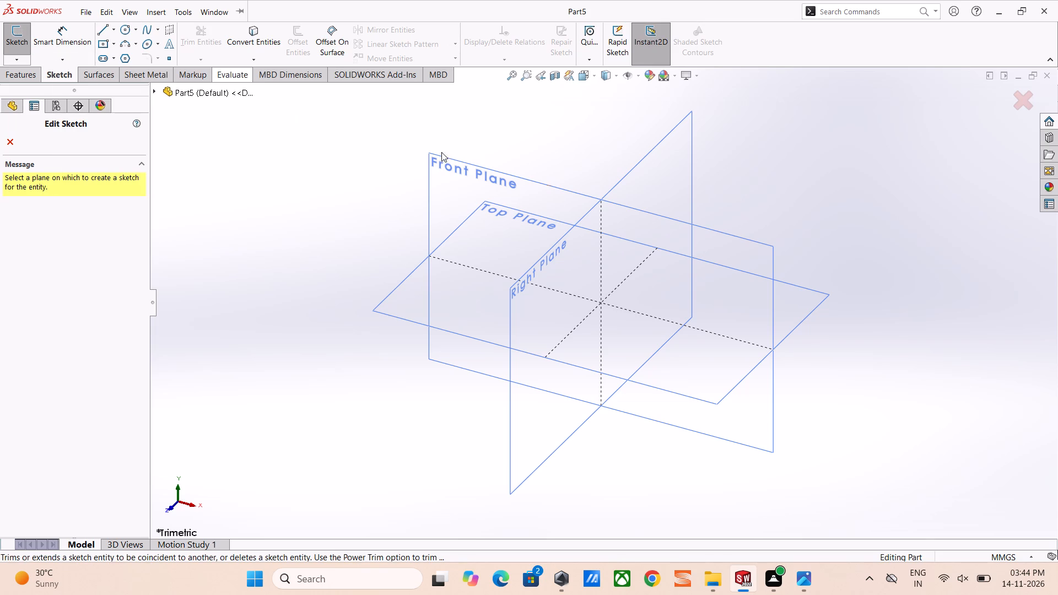
{"action": "left_click", "coordinate": [463, 159]}
{"action": "left_click", "coordinate": [463, 166]}
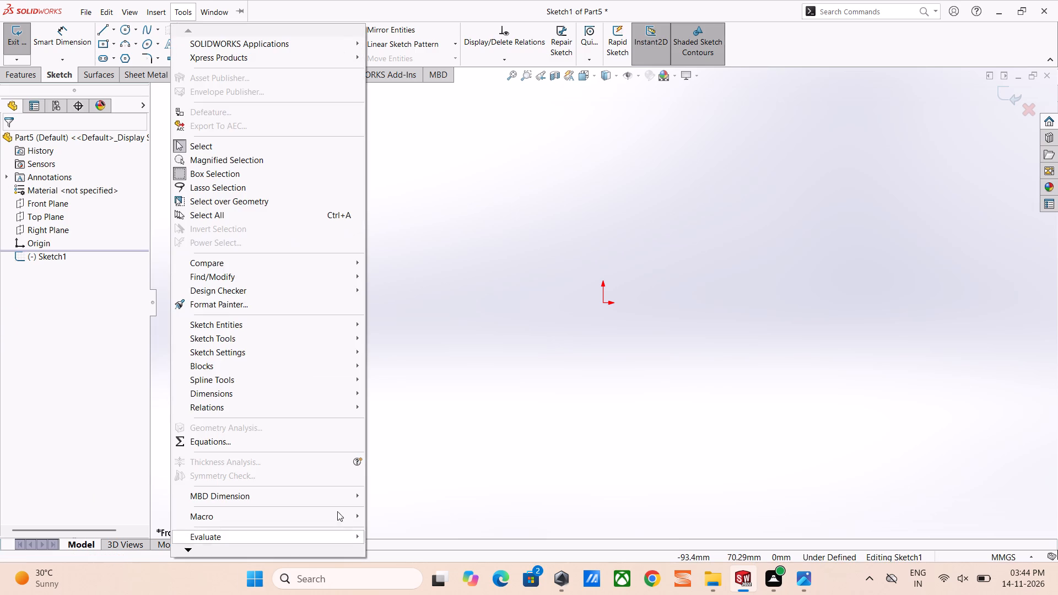
{"action": "left_click", "coordinate": [533, 462]}
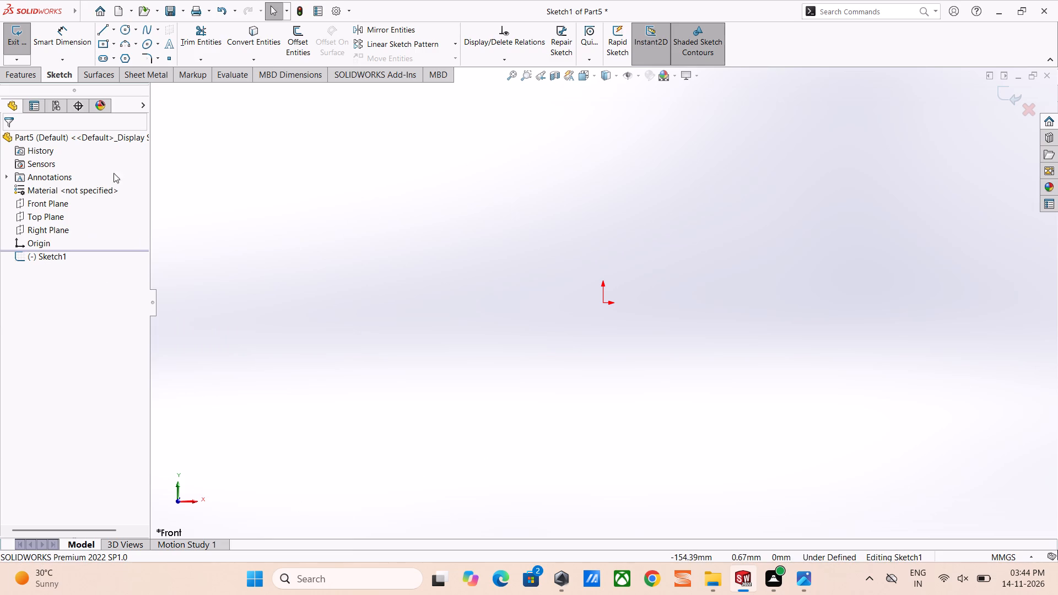
Sketch a horizontal line about 78 mm long, starting at the origin and running in the positive X direction.
{"action": "left_click", "coordinate": [106, 32]}
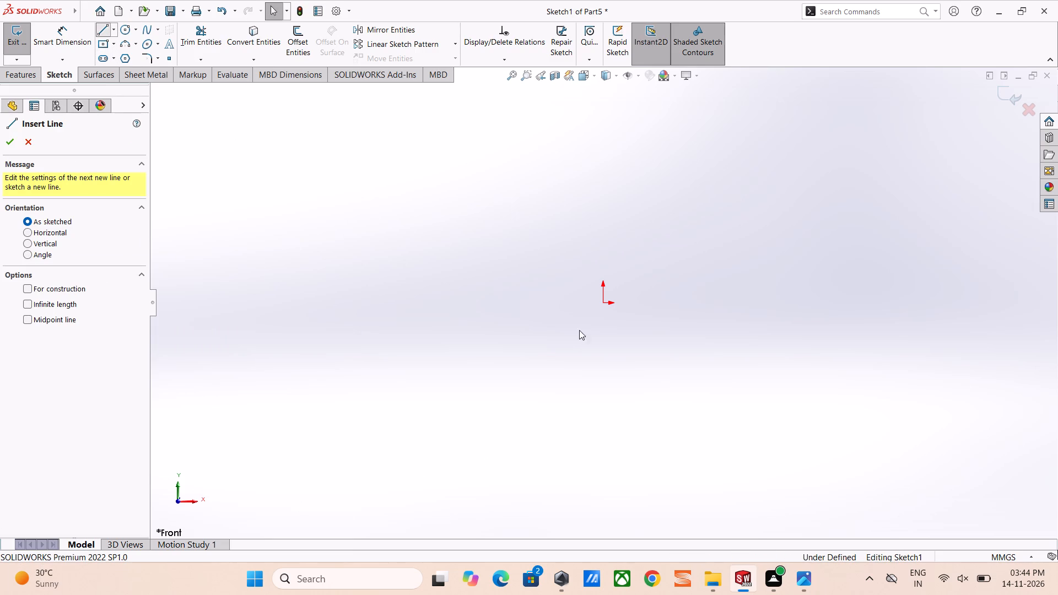
{"action": "left_click", "coordinate": [604, 302]}
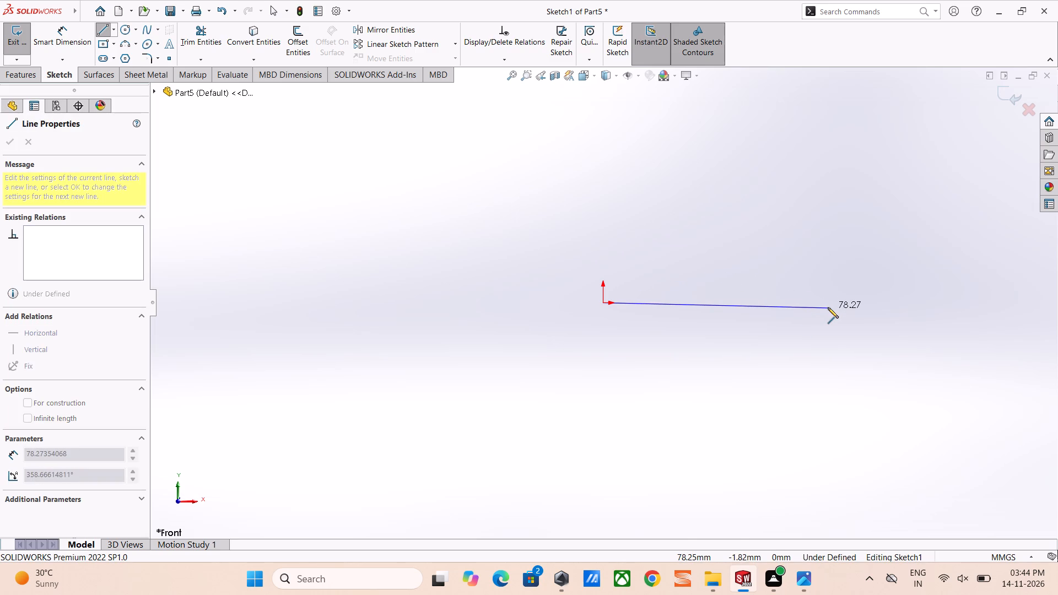
{"action": "left_click", "coordinate": [828, 305]}
{"action": "right_click", "coordinate": [828, 305]}
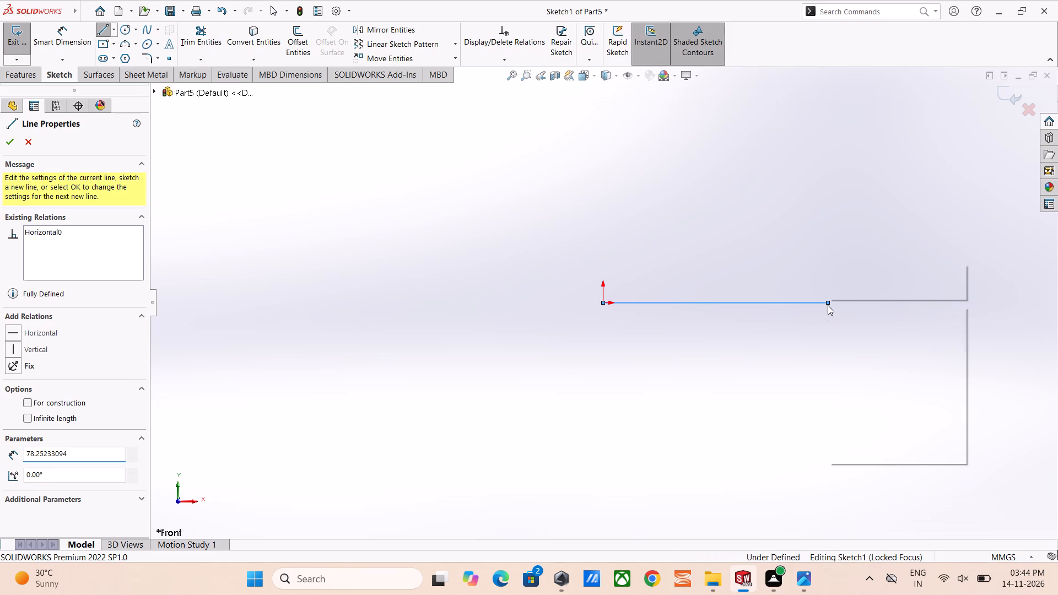
{"action": "left_click", "coordinate": [844, 320]}
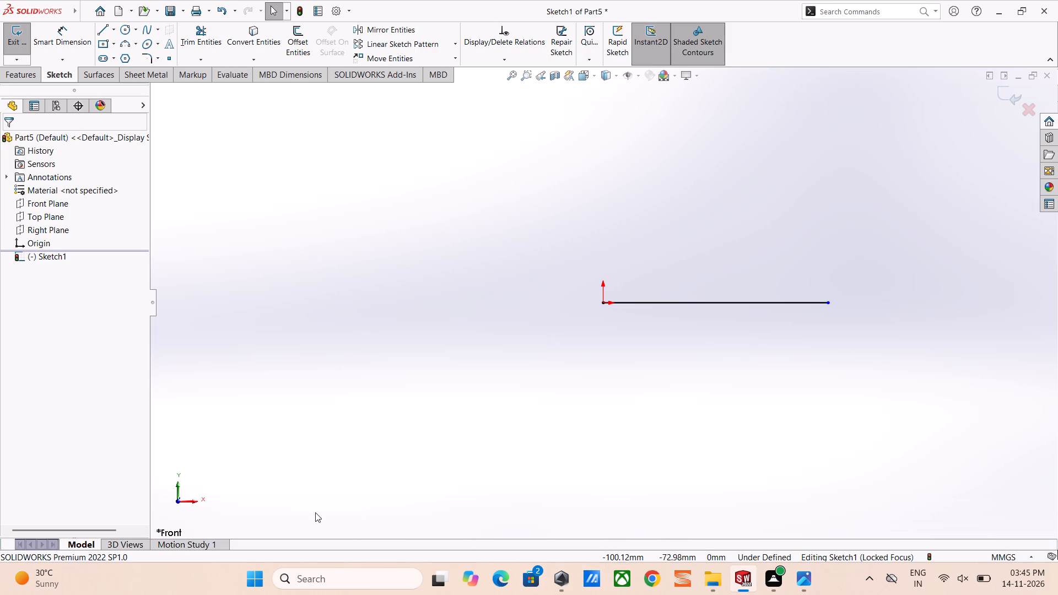
{"action": "left_click", "coordinate": [312, 425]}
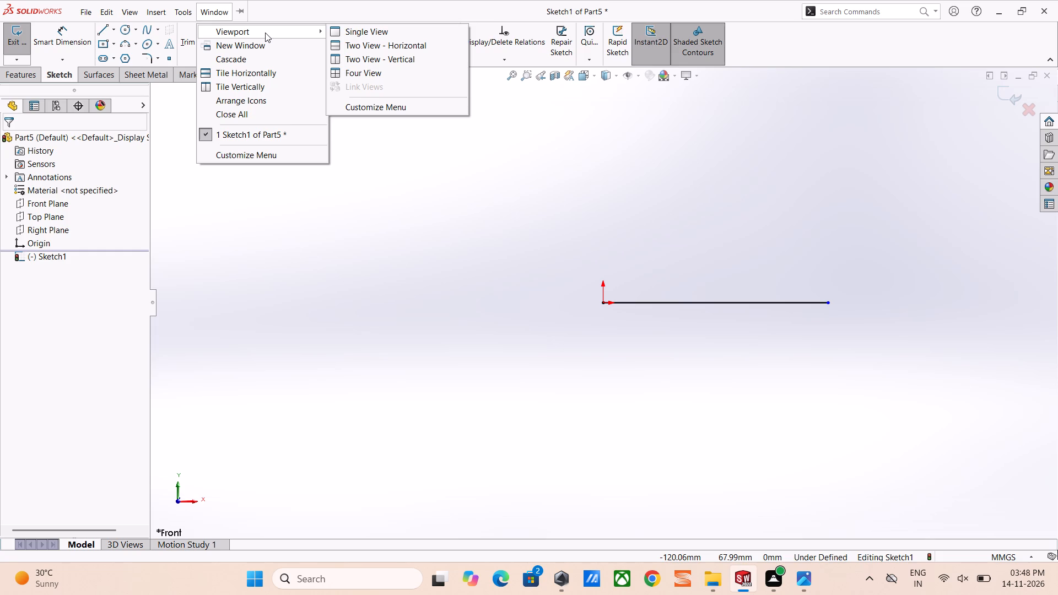
Open another window for the active part document.
{"action": "left_click", "coordinate": [265, 33]}
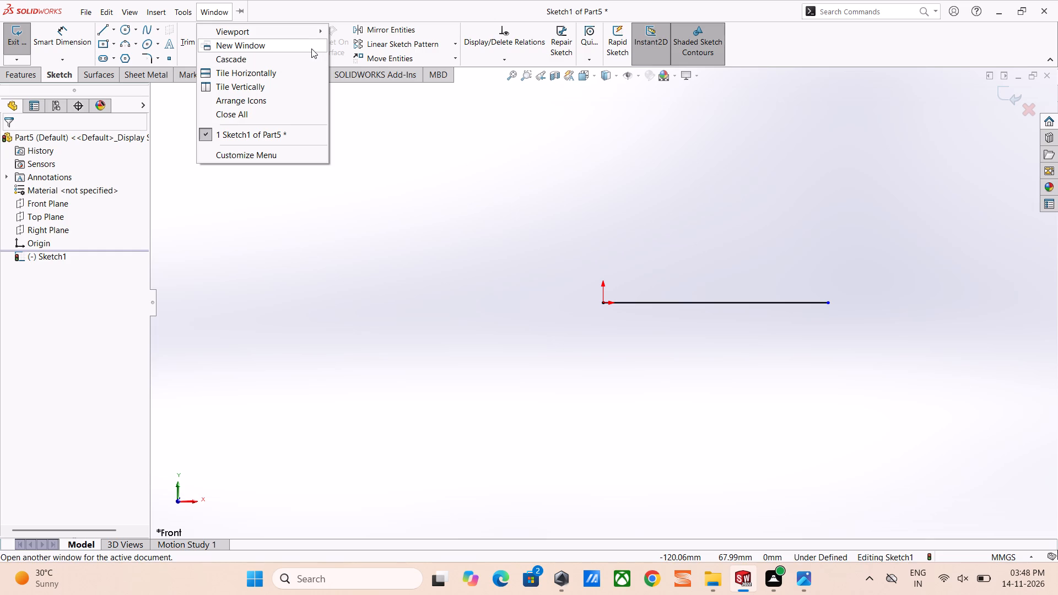
{"action": "left_click", "coordinate": [311, 48]}
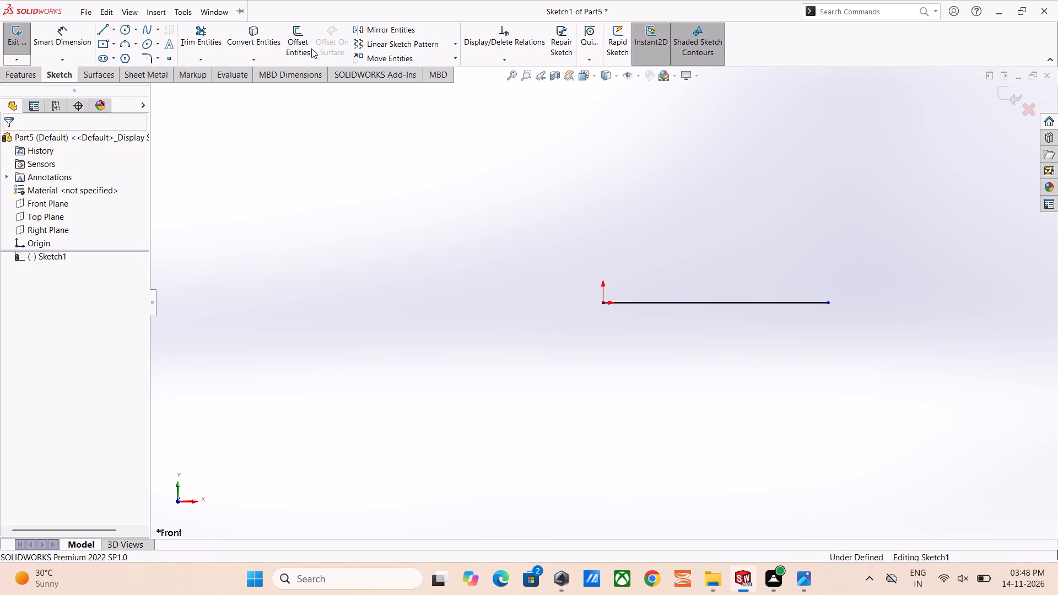
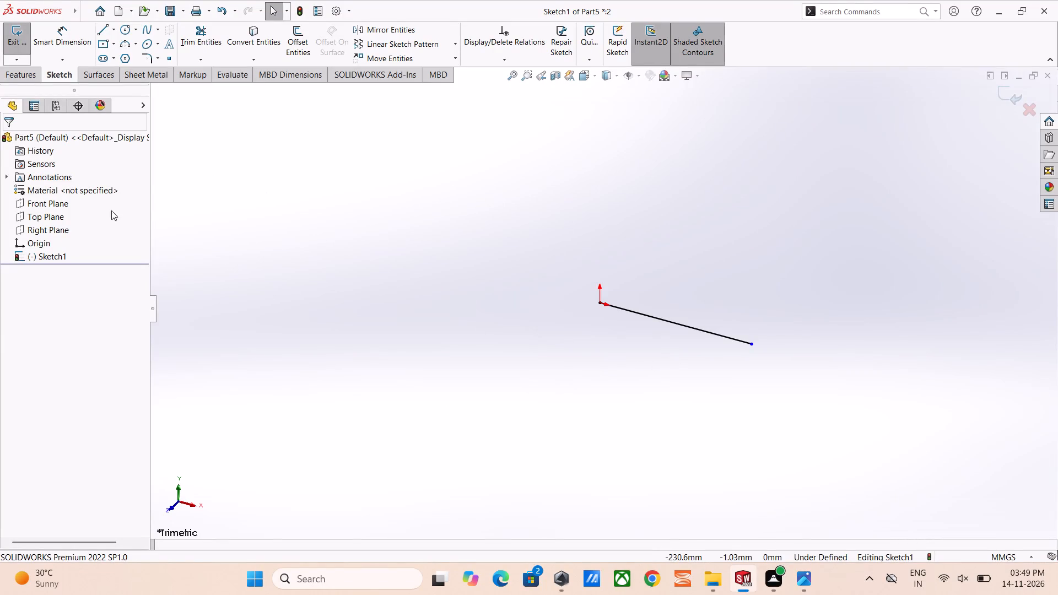
Orient the view normal to the sketch containing the horizontal line.
{"action": "right_click", "coordinate": [48, 256]}
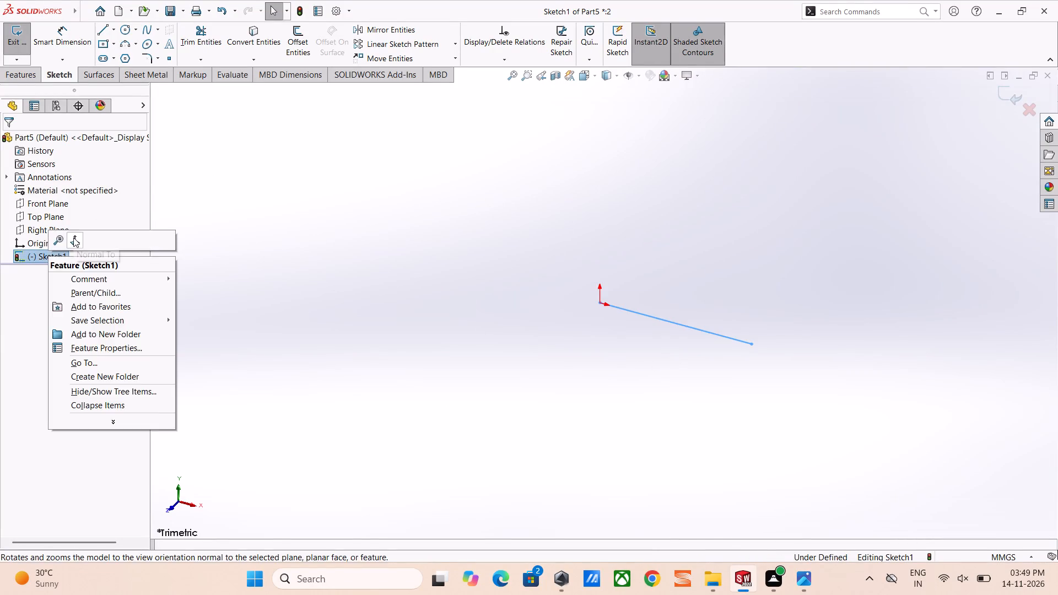
{"action": "left_click", "coordinate": [73, 237]}
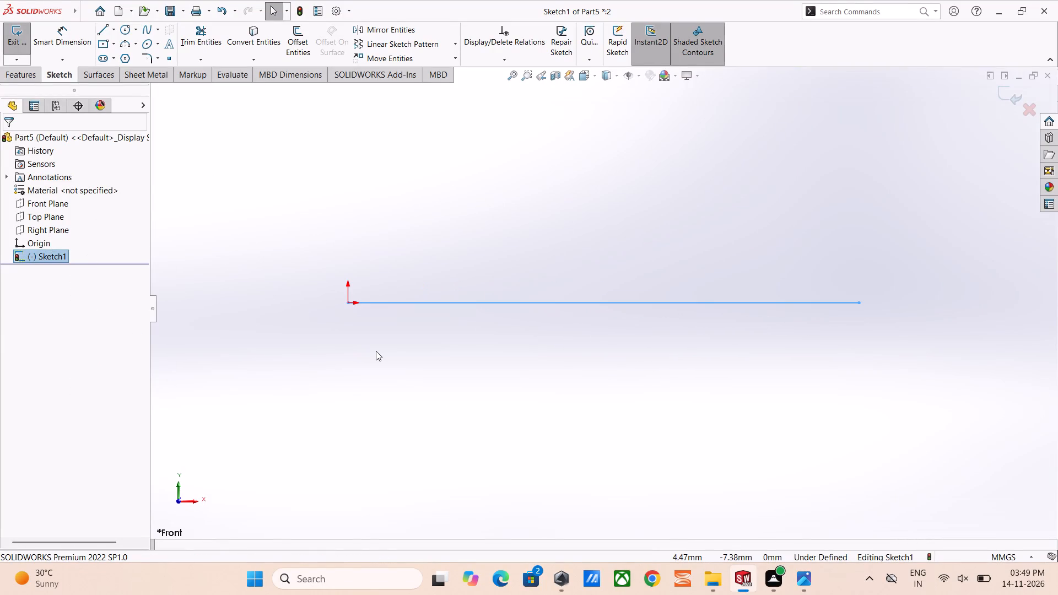
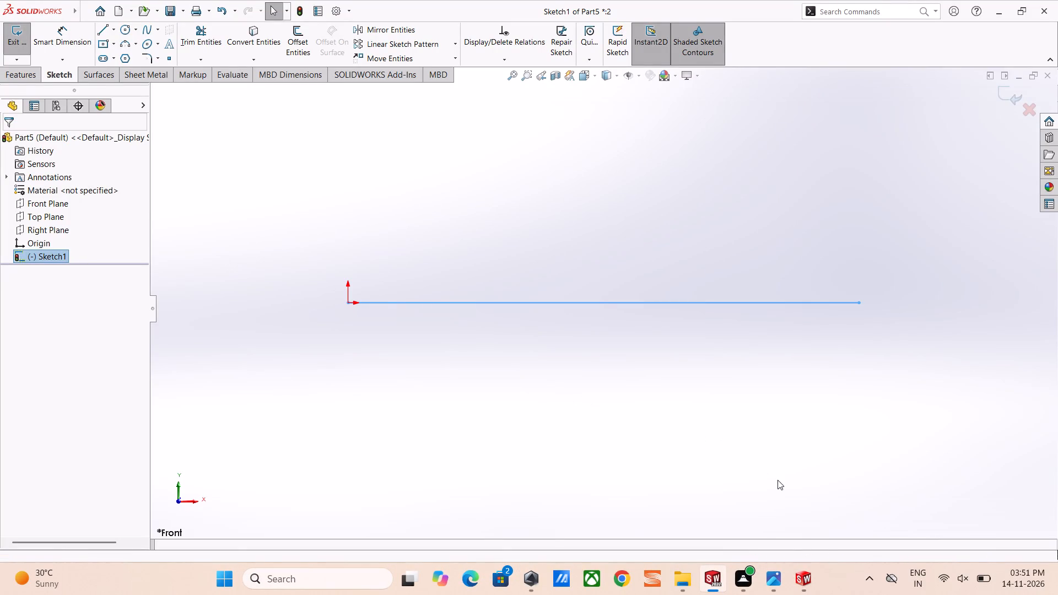
Switch to the pending SOLIDWORKS launcher message about the folding arm assembly file and dismiss it.
{"action": "left_click", "coordinate": [816, 571]}
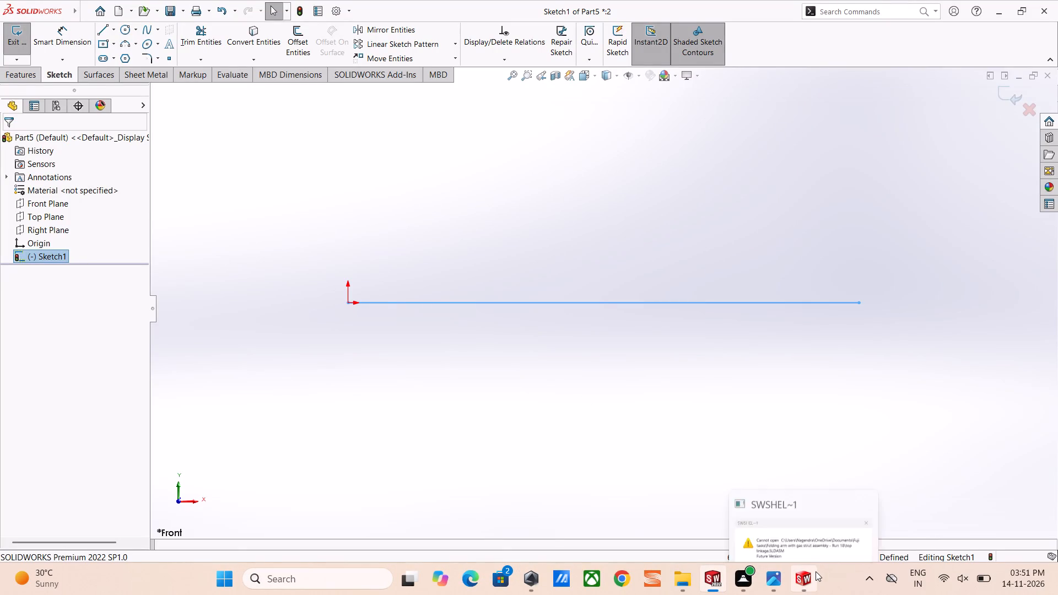
{"action": "left_click", "coordinate": [650, 355]}
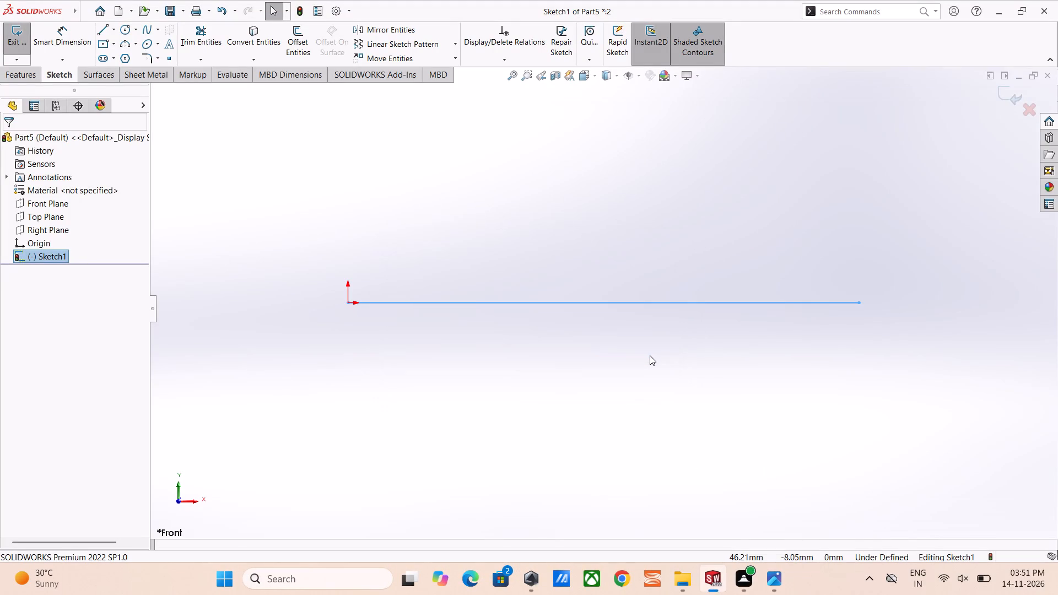
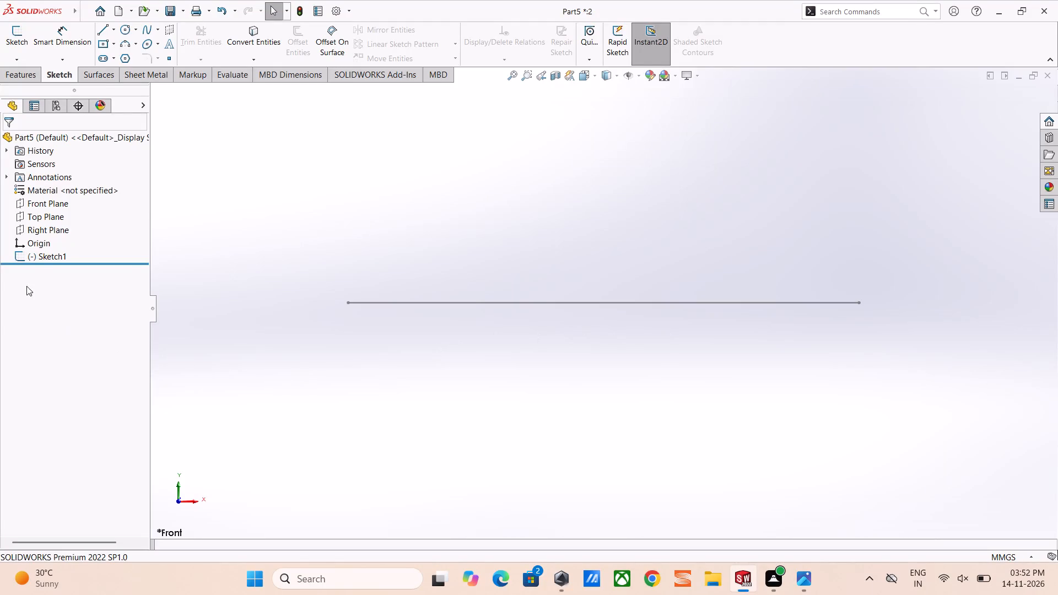
Reopen the existing sketch containing the horizontal line for editing.
{"action": "left_click", "coordinate": [46, 247]}
{"action": "left_click", "coordinate": [50, 260]}
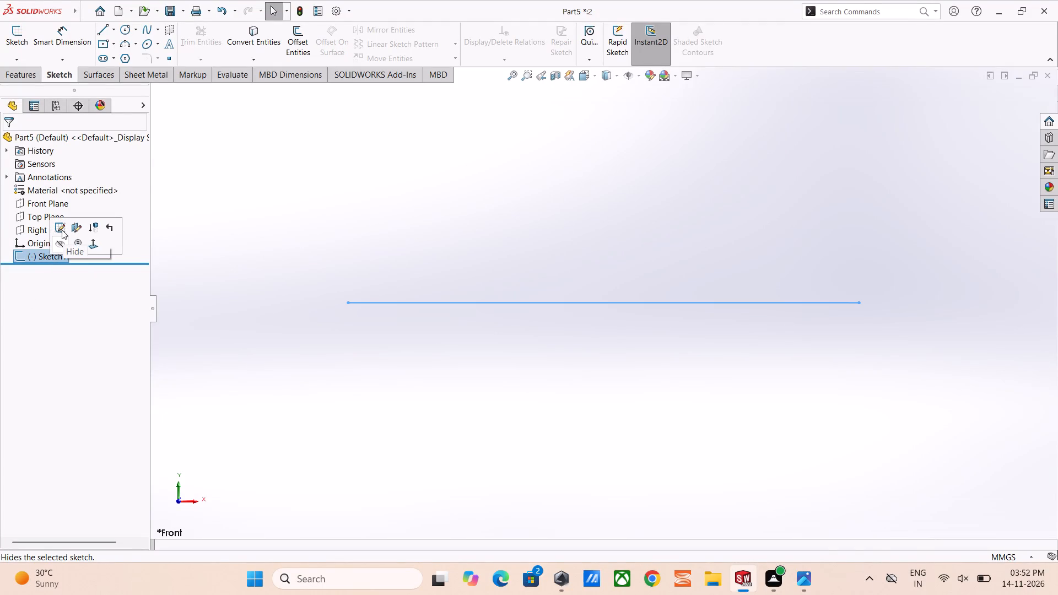
{"action": "left_click", "coordinate": [60, 224]}
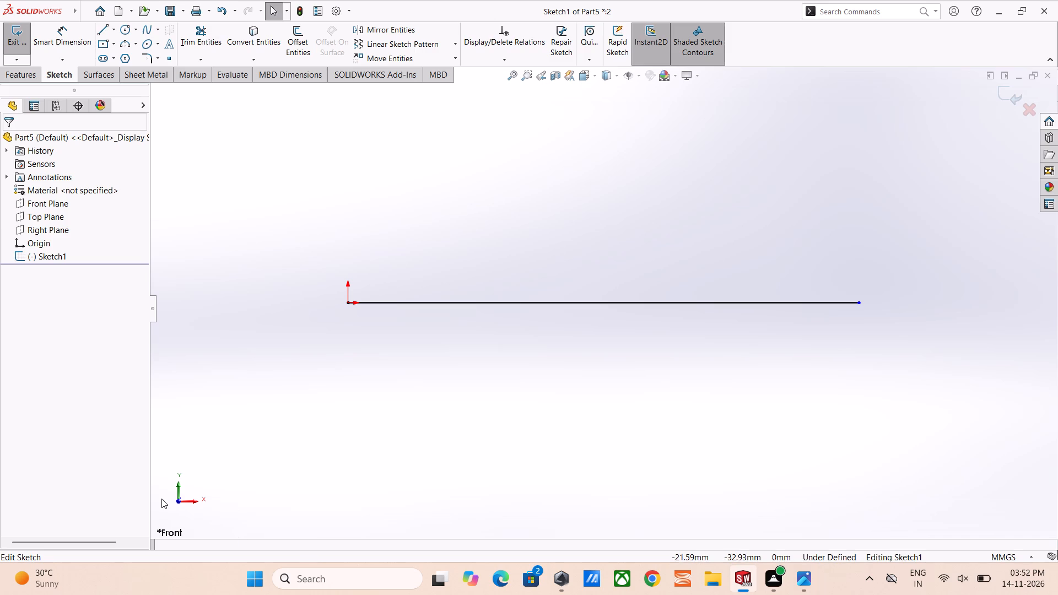
{"action": "right_click_drag", "start_coordinate": [819, 383], "coordinate": [813, 388]}
{"action": "left_click", "coordinate": [743, 469]}
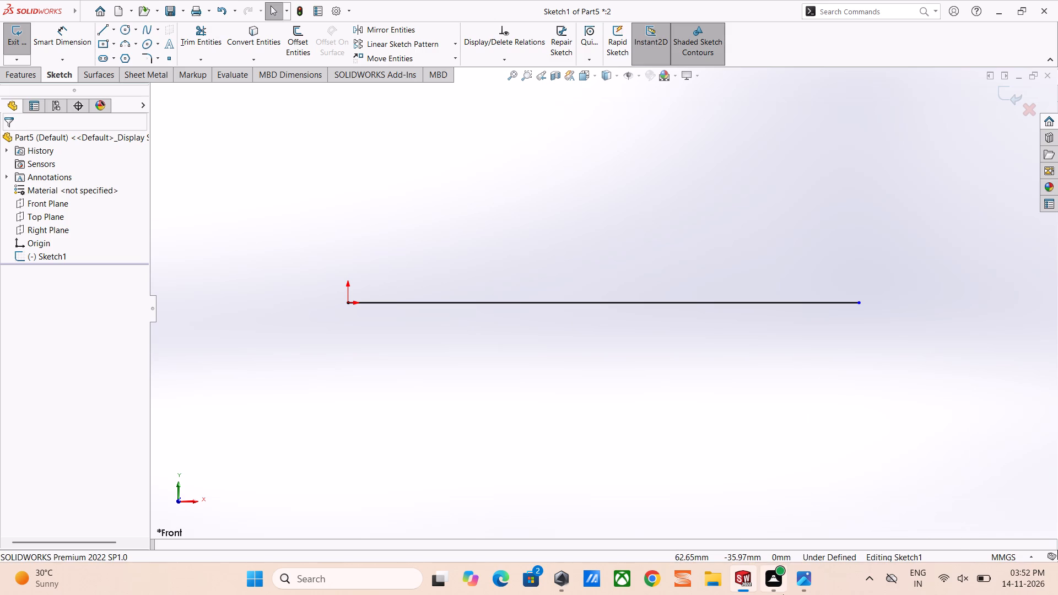
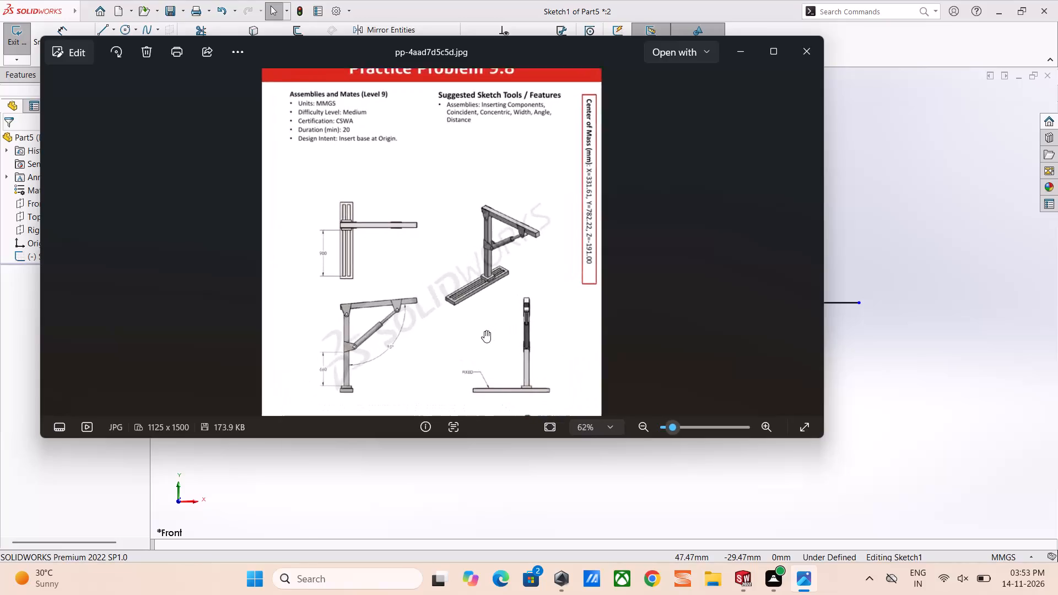
Examine the Practice Problem 9.8 drawing, focusing on the arm bracket, gas strut, post and slotted base rail.
{"action": "scroll", "coordinate": [338, 321], "scroll_direction": "up", "scroll_amount": 2}
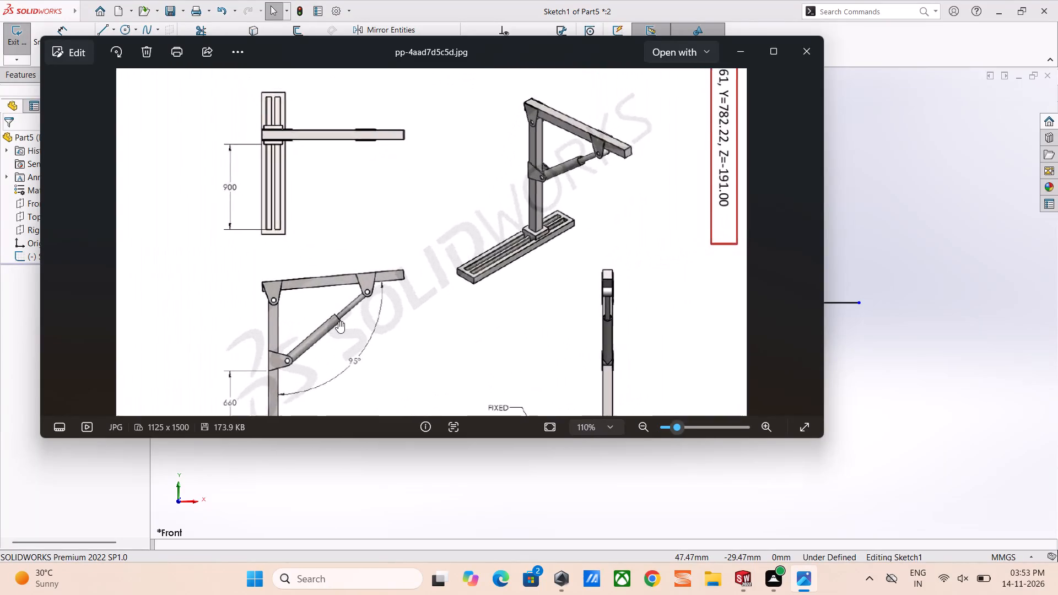
{"action": "scroll", "coordinate": [338, 321], "scroll_direction": "up", "scroll_amount": 1}
{"action": "scroll", "coordinate": [412, 268], "scroll_direction": "up", "scroll_amount": 9}
{"action": "scroll", "coordinate": [412, 268], "scroll_direction": "down", "scroll_amount": 4}
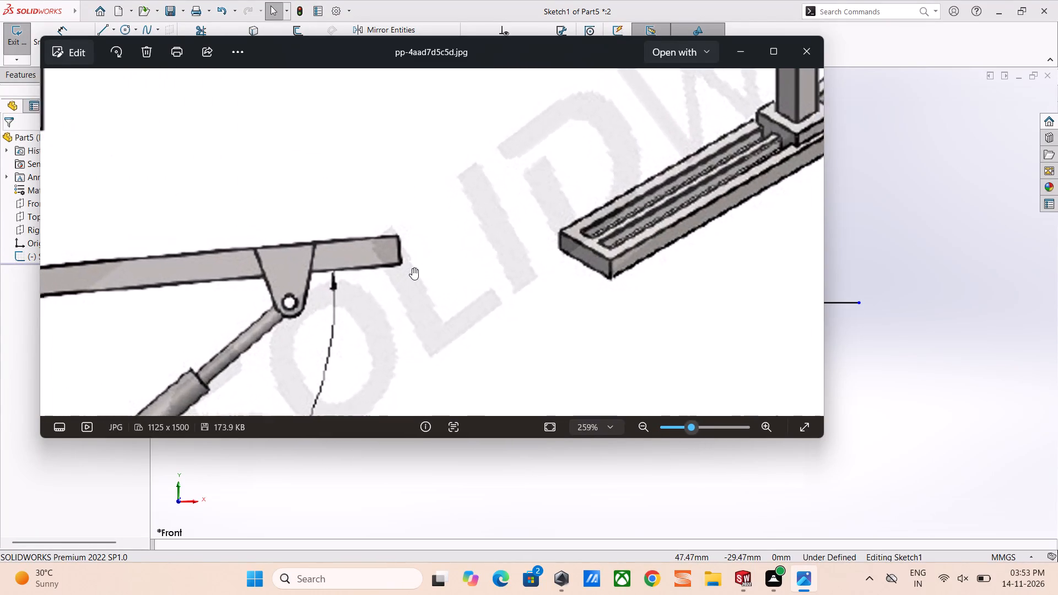
{"action": "scroll", "coordinate": [412, 268], "scroll_direction": "down", "scroll_amount": 6}
{"action": "scroll", "coordinate": [221, 161], "scroll_direction": "down", "scroll_amount": 2}
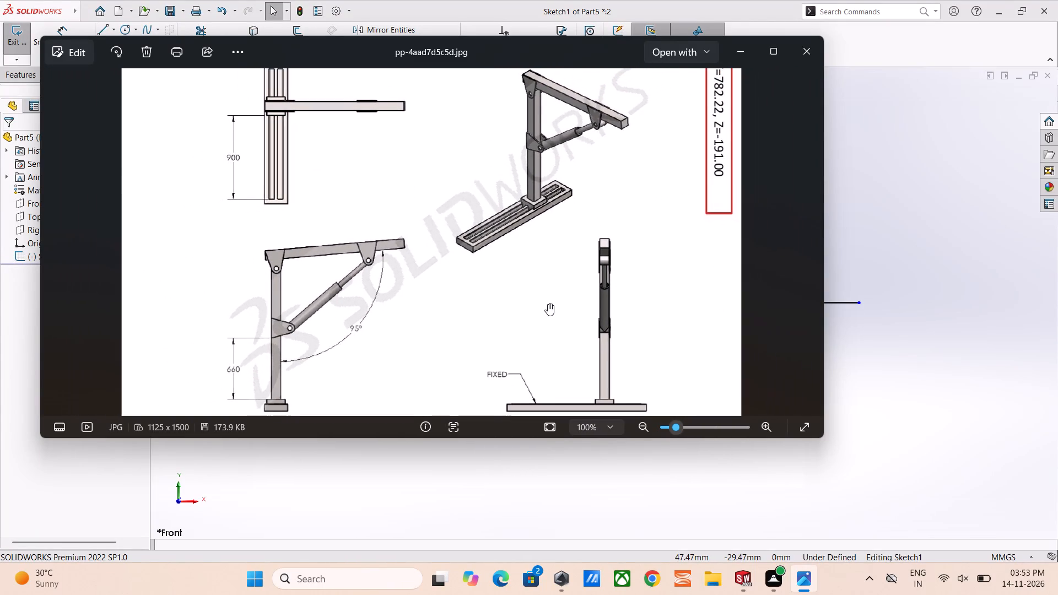
{"action": "scroll", "coordinate": [547, 306], "scroll_direction": "down", "scroll_amount": 9}
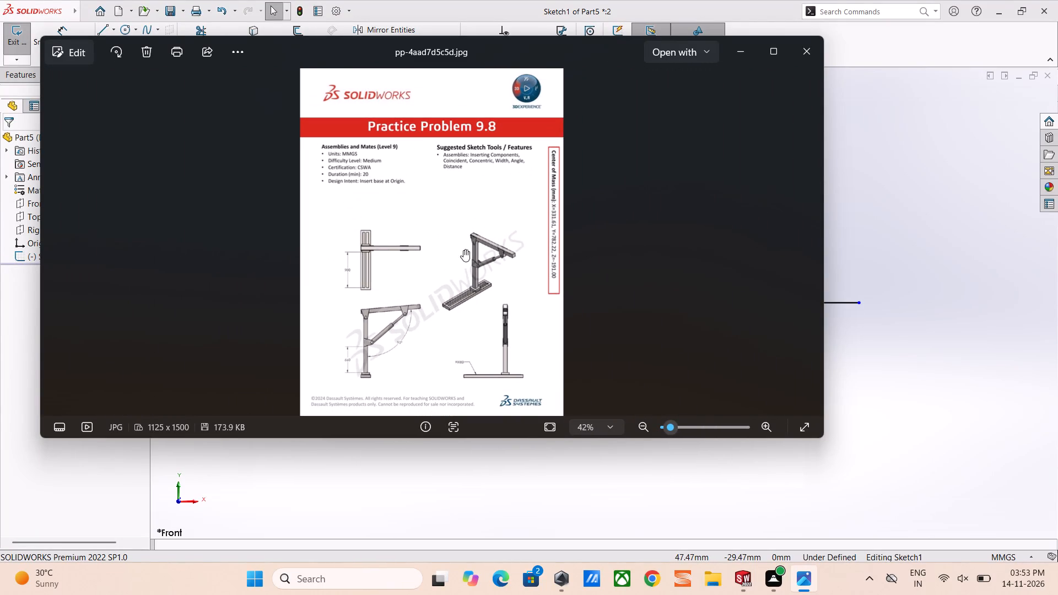
{"action": "scroll", "coordinate": [484, 254], "scroll_direction": "up", "scroll_amount": 12}
{"action": "scroll", "coordinate": [594, 368], "scroll_direction": "up", "scroll_amount": 6}
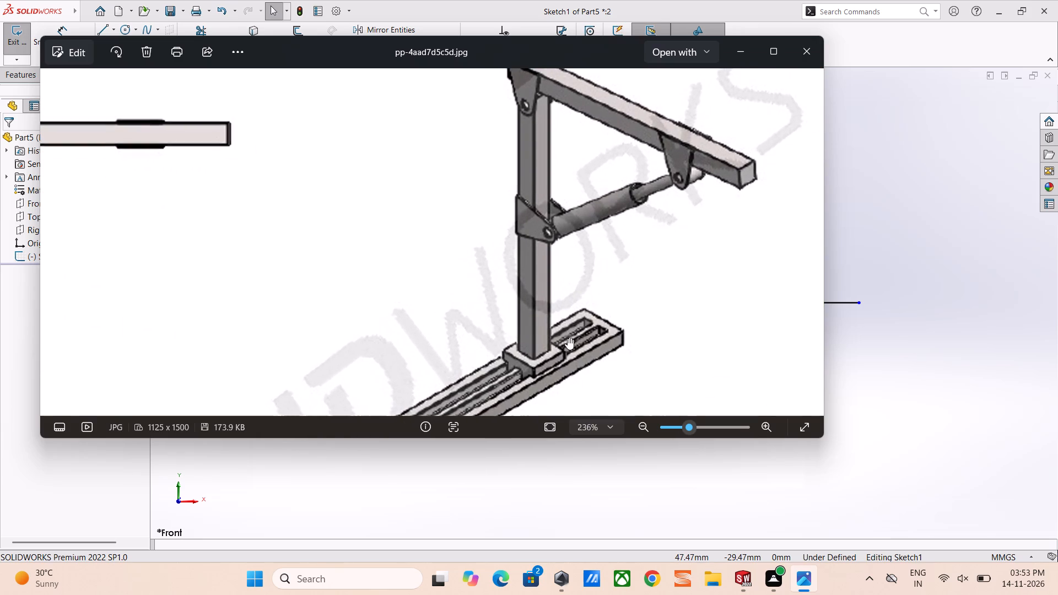
{"action": "scroll", "coordinate": [552, 313], "scroll_direction": "up", "scroll_amount": 7}
{"action": "scroll", "coordinate": [552, 313], "scroll_direction": "down", "scroll_amount": 5}
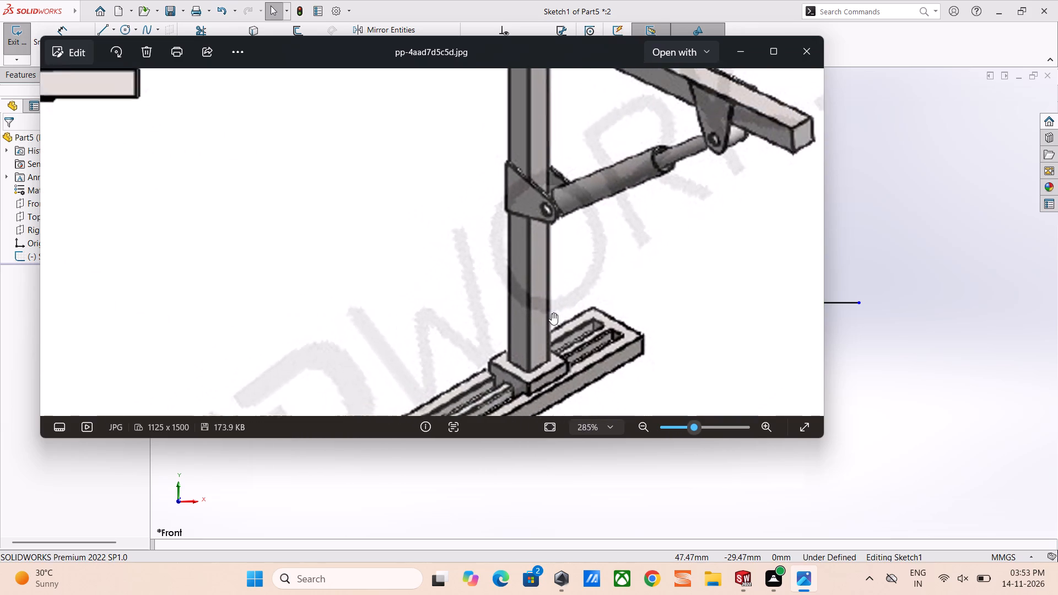
{"action": "scroll", "coordinate": [552, 313], "scroll_direction": "down", "scroll_amount": 10}
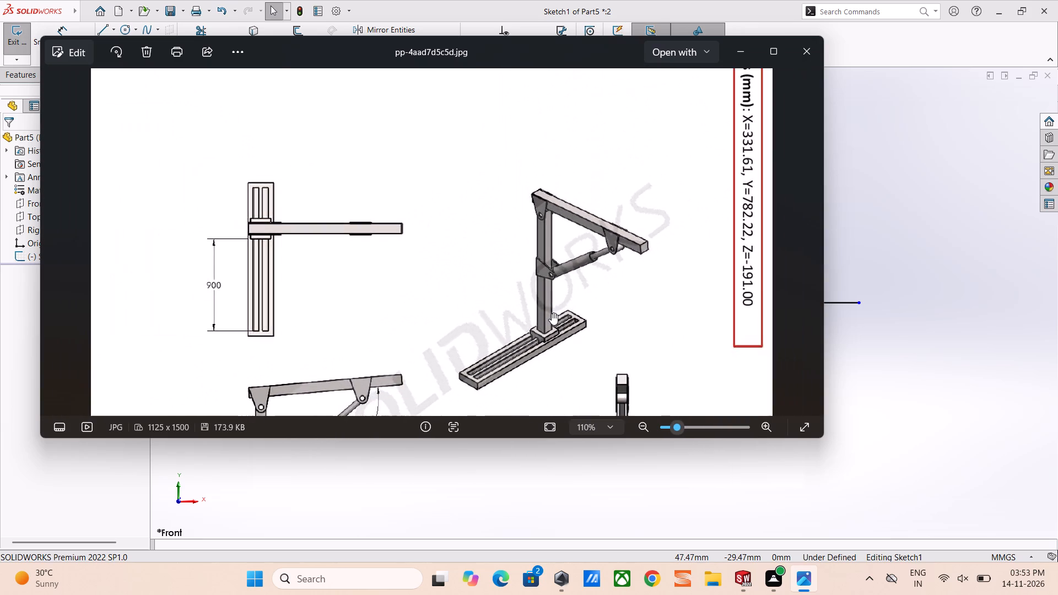
{"action": "scroll", "coordinate": [552, 313], "scroll_direction": "down", "scroll_amount": 6}
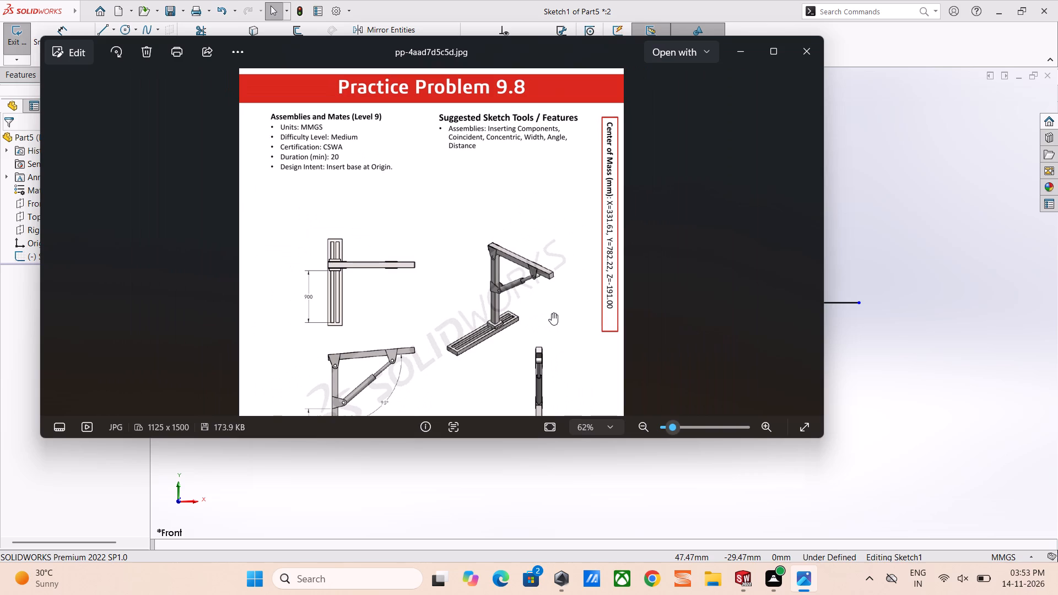
Return to the open part sketch in SOLIDWORKS and delete the horizontal line starting at the origin.
{"action": "left_click", "coordinate": [912, 231]}
{"action": "left_click", "coordinate": [868, 282]}
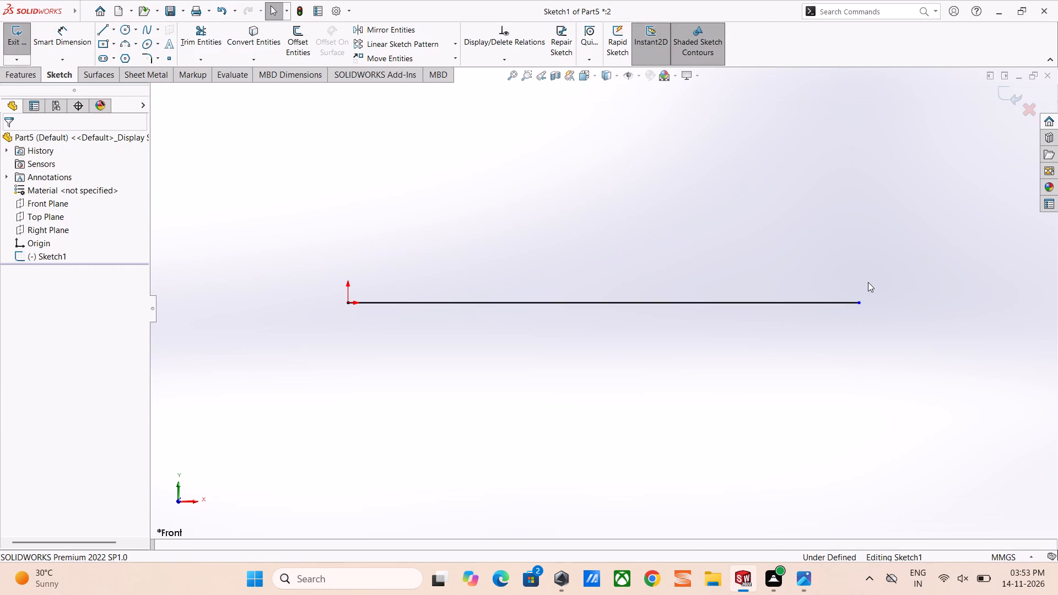
{"action": "left_click", "coordinate": [376, 303]}
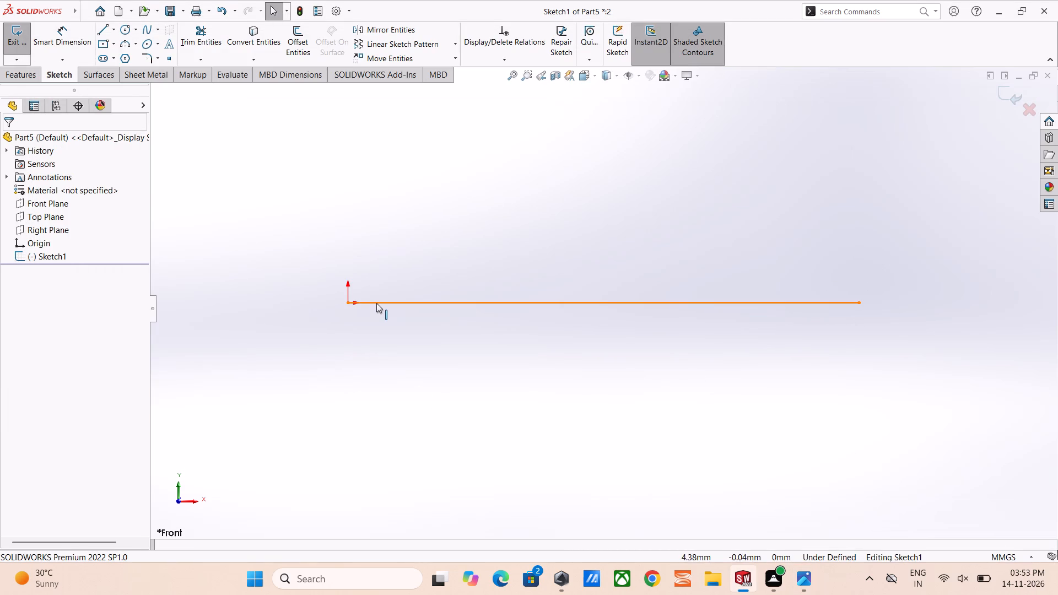
{"action": "key", "text": "Delete"}
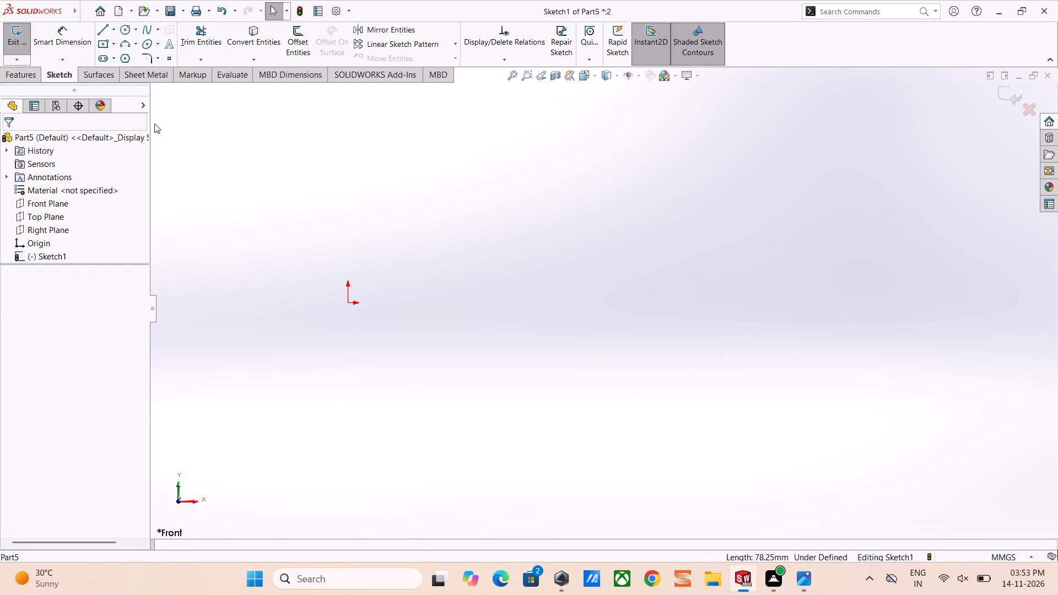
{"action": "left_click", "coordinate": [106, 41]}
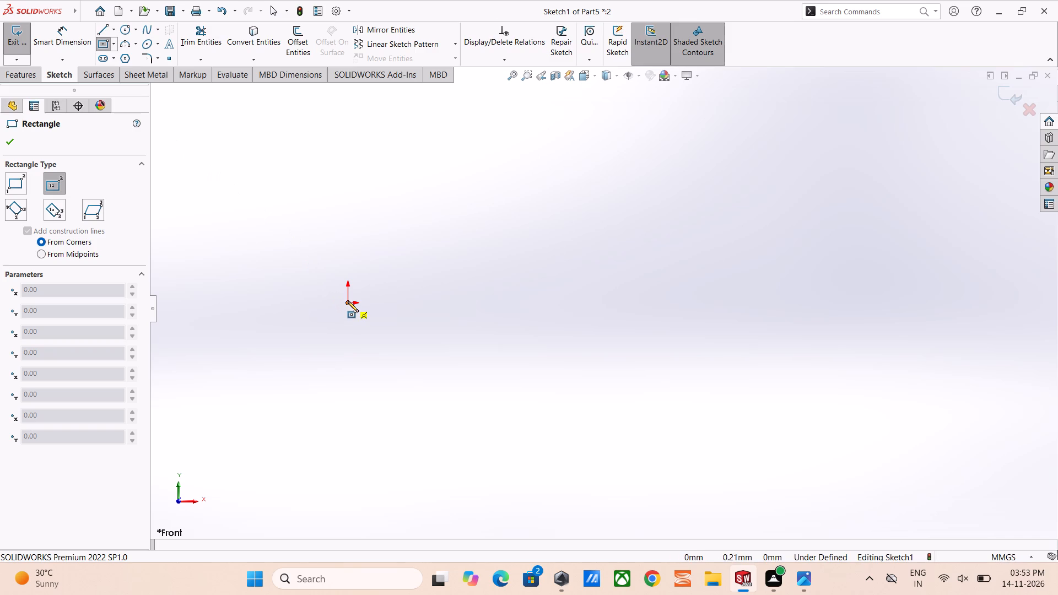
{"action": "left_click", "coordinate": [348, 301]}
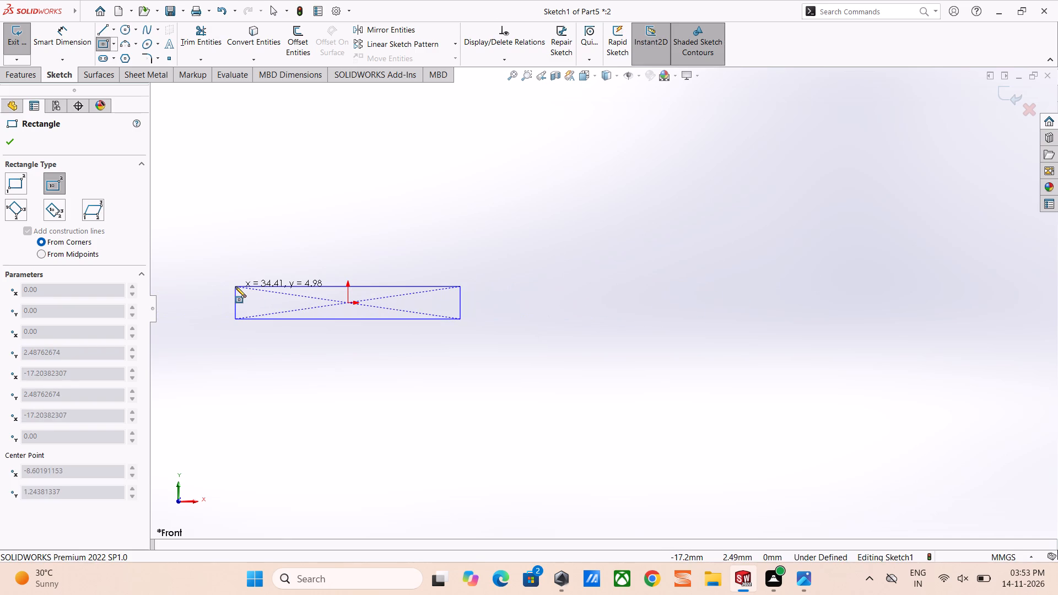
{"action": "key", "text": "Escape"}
Sketch a corner rectangle from the origin, about 78 mm wide and 7.5 mm high.
{"action": "left_click", "coordinate": [115, 44]}
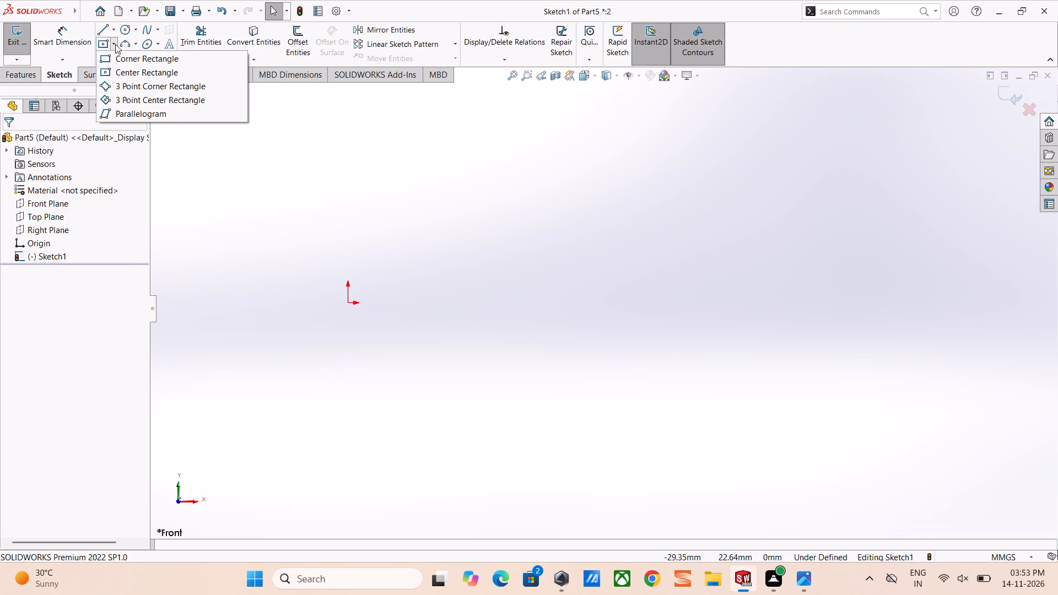
{"action": "left_click", "coordinate": [120, 55]}
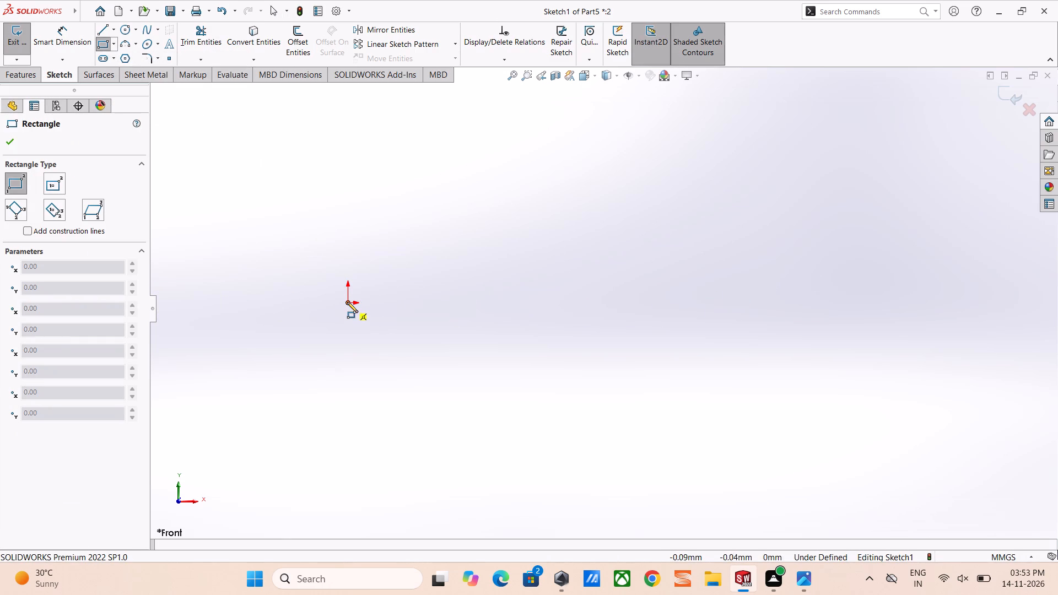
{"action": "left_click", "coordinate": [347, 302]}
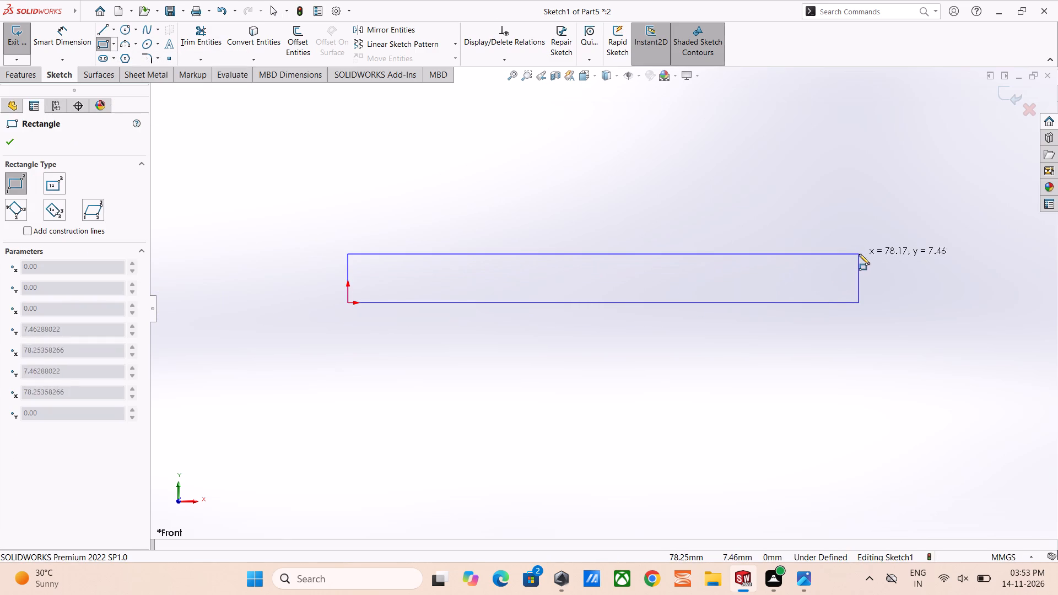
{"action": "left_click", "coordinate": [859, 254]}
Dimension the rectangle's height as 10 mm and its width as 200 mm.
{"action": "right_click_drag", "start_coordinate": [824, 389], "coordinate": [810, 261]}
{"action": "left_click", "coordinate": [857, 277]}
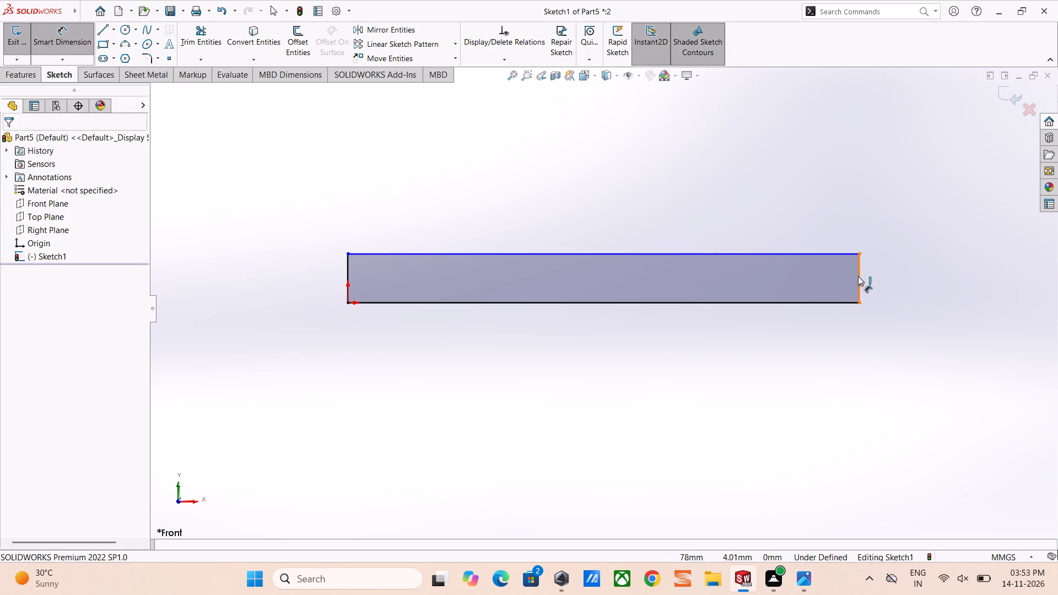
{"action": "left_click", "coordinate": [880, 272]}
{"action": "type", "text": "10"}
{"action": "key", "text": "Return"}
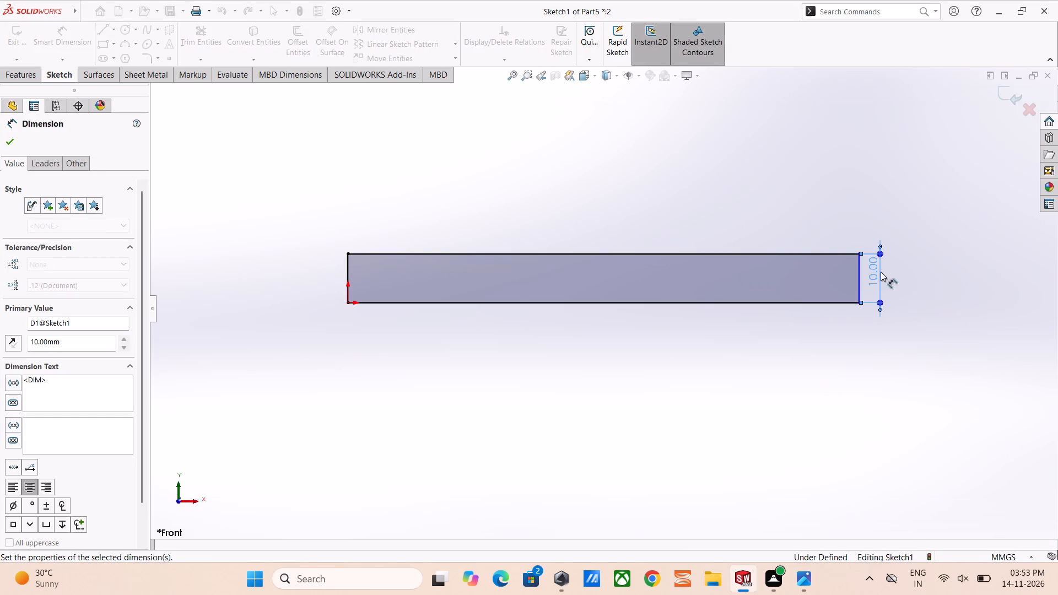
{"action": "left_click", "coordinate": [775, 256]}
{"action": "left_click", "coordinate": [672, 205]}
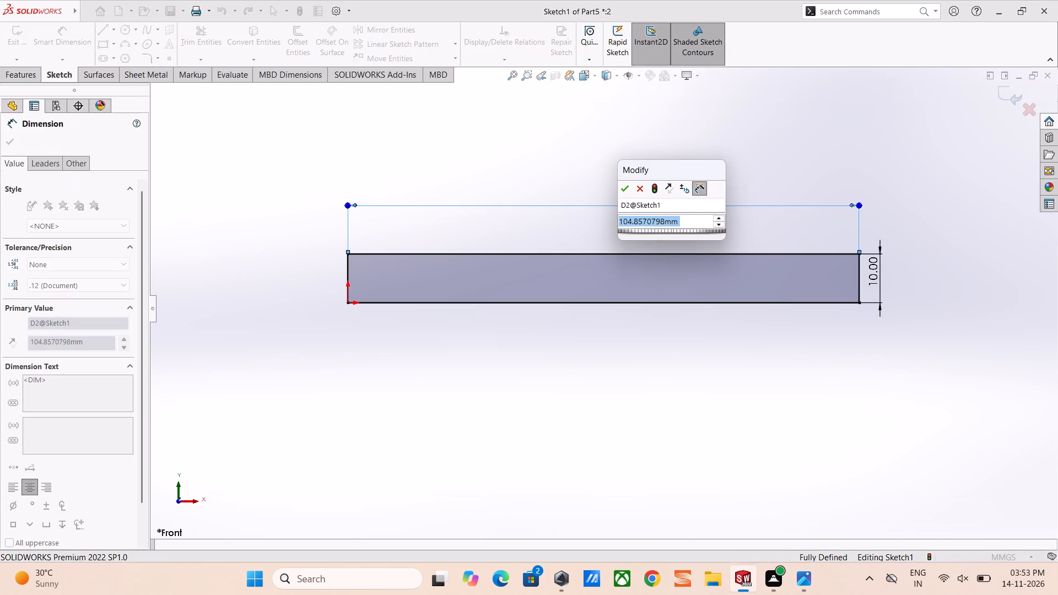
{"action": "type", "text": "200"}
{"action": "key", "text": "Return"}
Set the rectangle's height dimension to 100 mm.
{"action": "scroll", "coordinate": [779, 271], "scroll_direction": "up", "scroll_amount": 3}
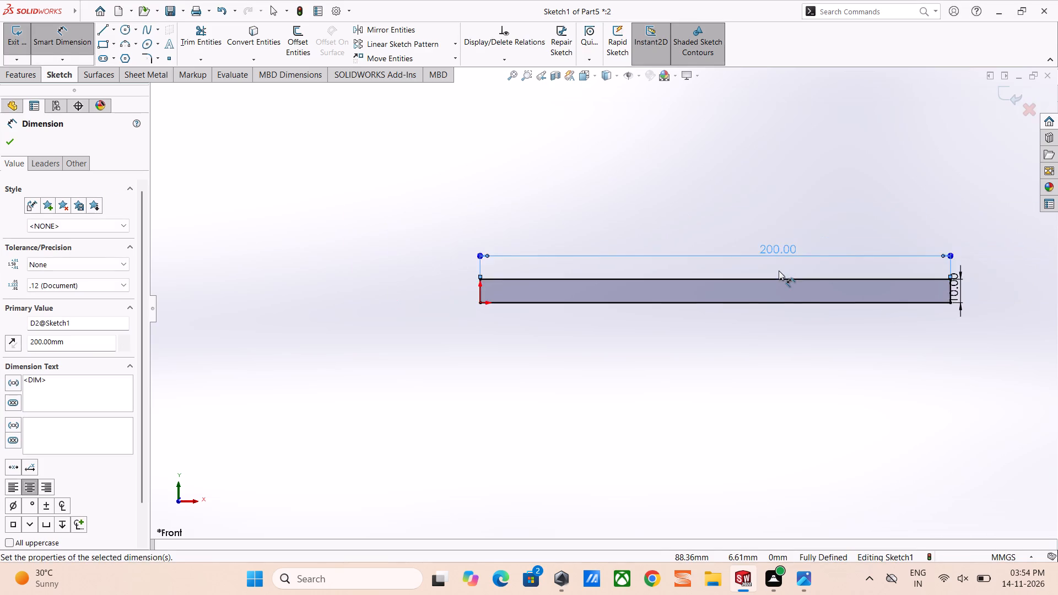
{"action": "scroll", "coordinate": [779, 271], "scroll_direction": "up", "scroll_amount": 4}
{"action": "scroll", "coordinate": [803, 294], "scroll_direction": "down", "scroll_amount": 5}
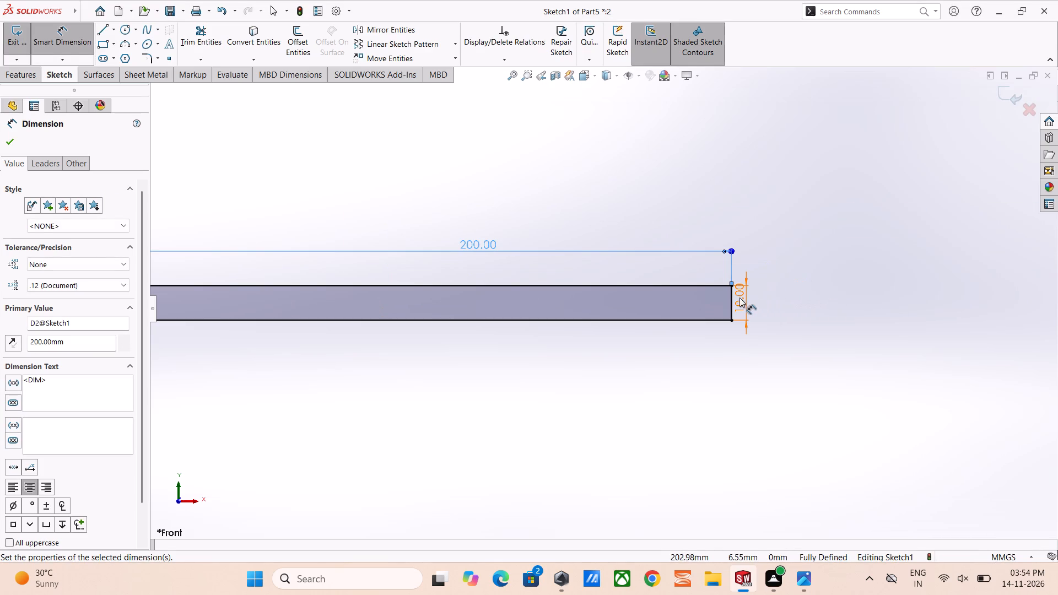
{"action": "double_click", "coordinate": [738, 297]}
{"action": "type", "text": "100"}
{"action": "key", "text": "Return"}
Sketch a long corner rectangle inside the upper half of the outline, about 178 mm wide and 20 mm high.
{"action": "scroll", "coordinate": [698, 350], "scroll_direction": "up", "scroll_amount": 3}
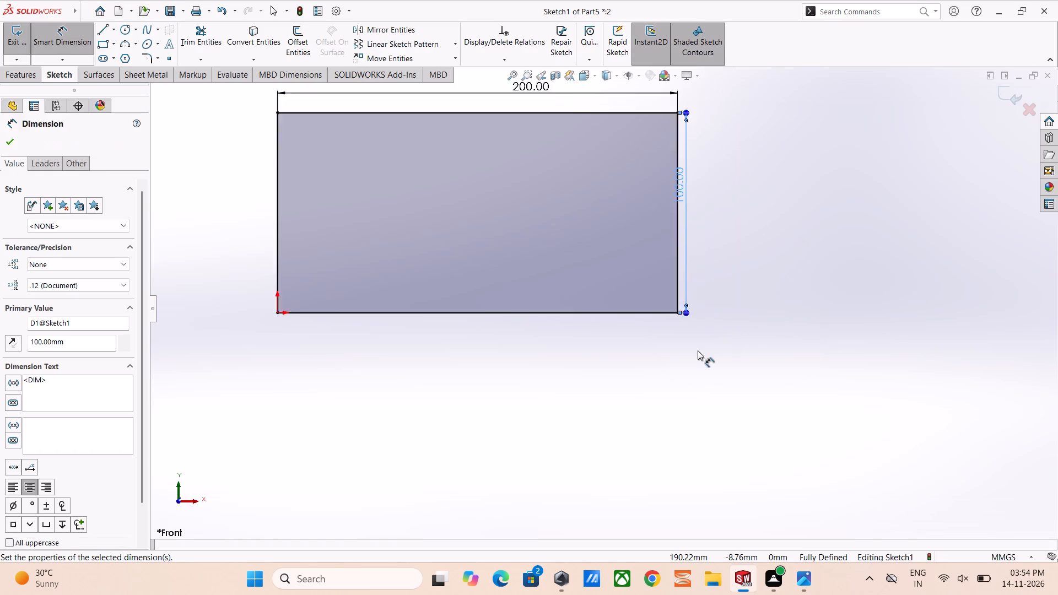
{"action": "scroll", "coordinate": [698, 350], "scroll_direction": "up", "scroll_amount": 5}
{"action": "scroll", "coordinate": [516, 286], "scroll_direction": "down", "scroll_amount": 3}
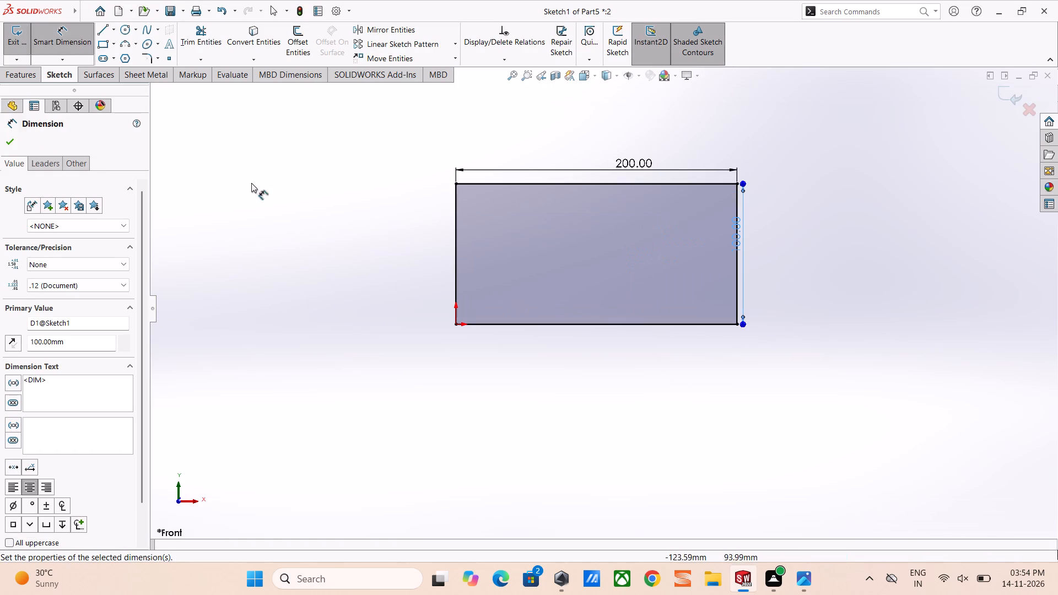
{"action": "left_click", "coordinate": [102, 41]}
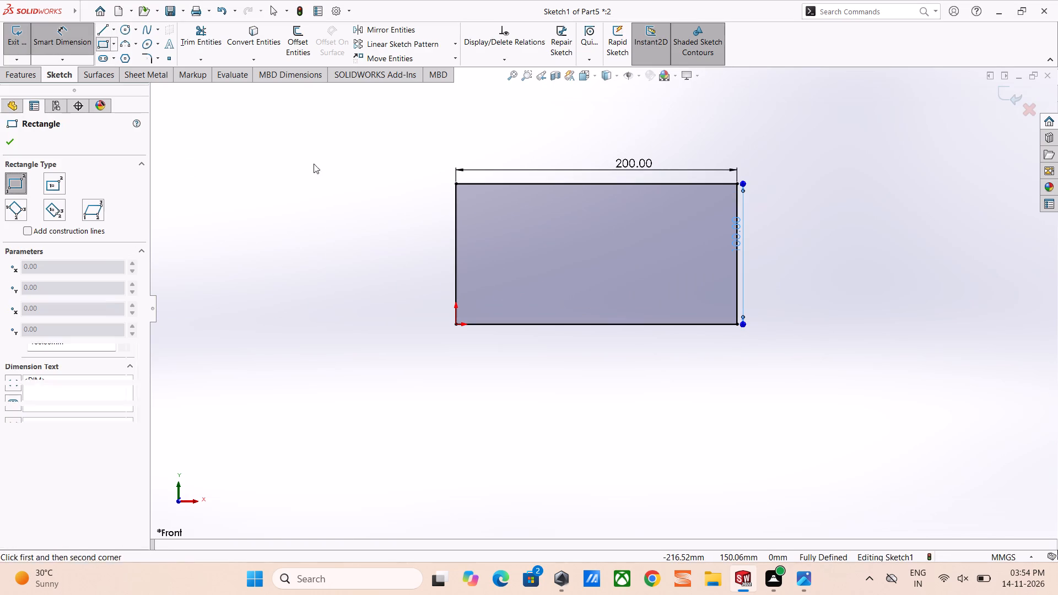
{"action": "left_click", "coordinate": [477, 210]}
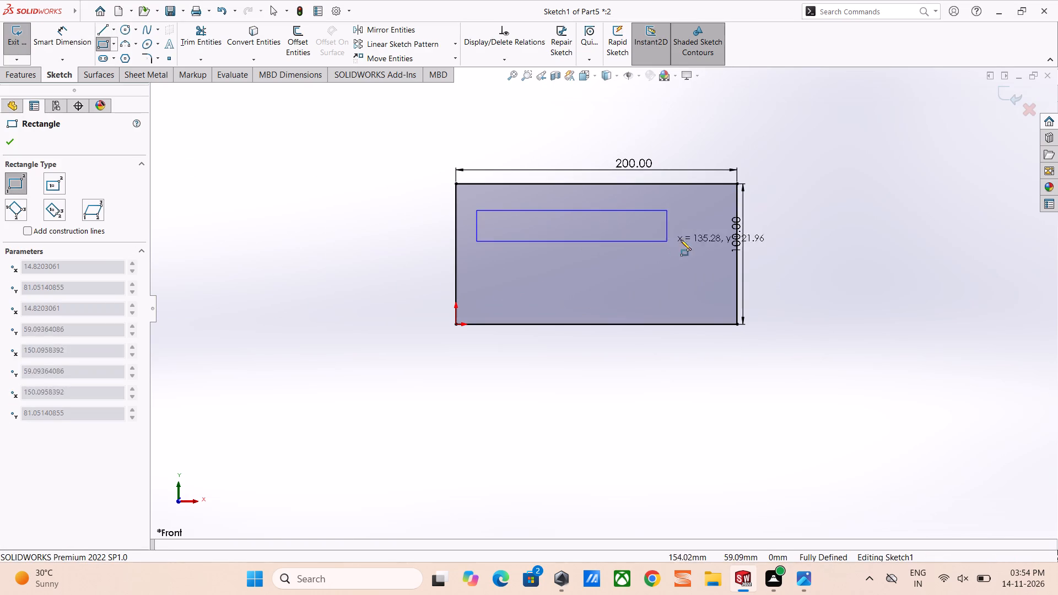
{"action": "left_click", "coordinate": [726, 238]}
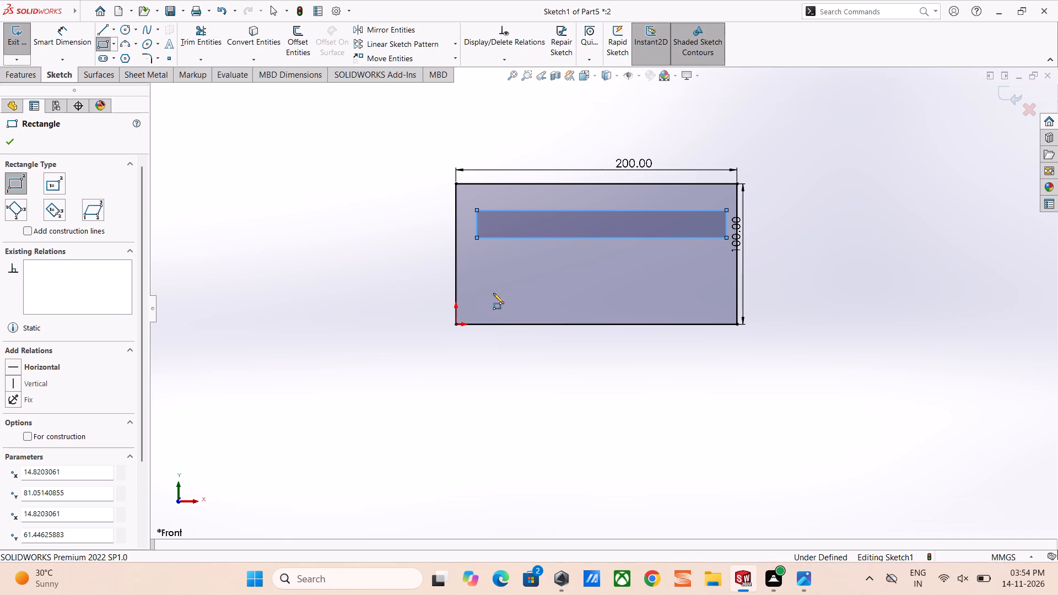
Sketch a thin rectangle below the first inner one, aligned to its right end, about 178 mm wide and 0.8 mm high.
{"action": "left_click", "coordinate": [477, 286]}
{"action": "left_click", "coordinate": [725, 287]}
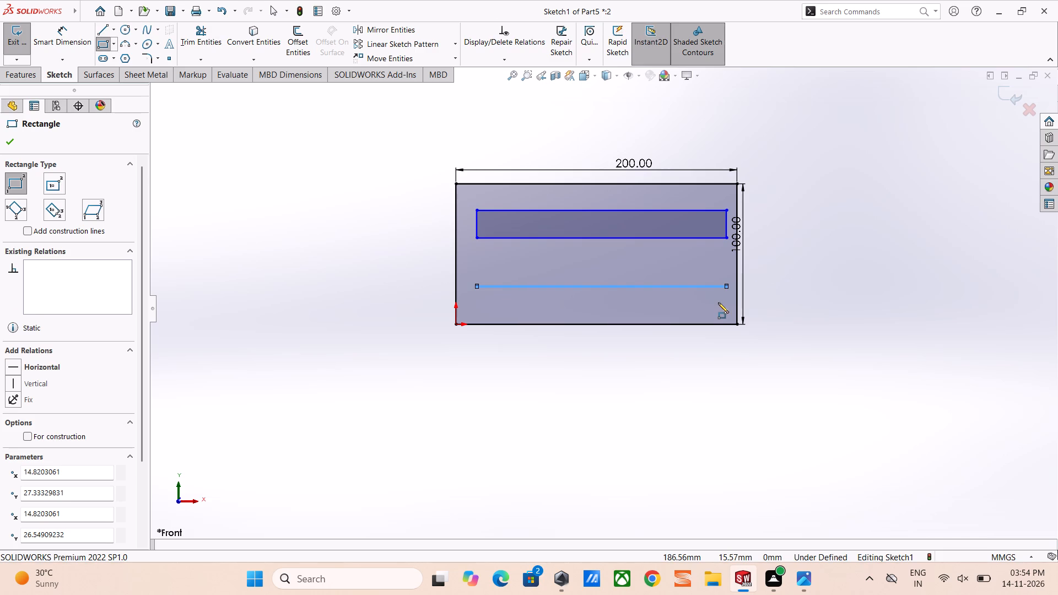
{"action": "key", "text": "Escape"}
{"action": "key", "text": "Escape"}
Stretch the thin inner rectangle downward so its bottom edge lies about 14 mm above the outline's base edge.
{"action": "scroll", "coordinate": [715, 289], "scroll_direction": "down", "scroll_amount": 5}
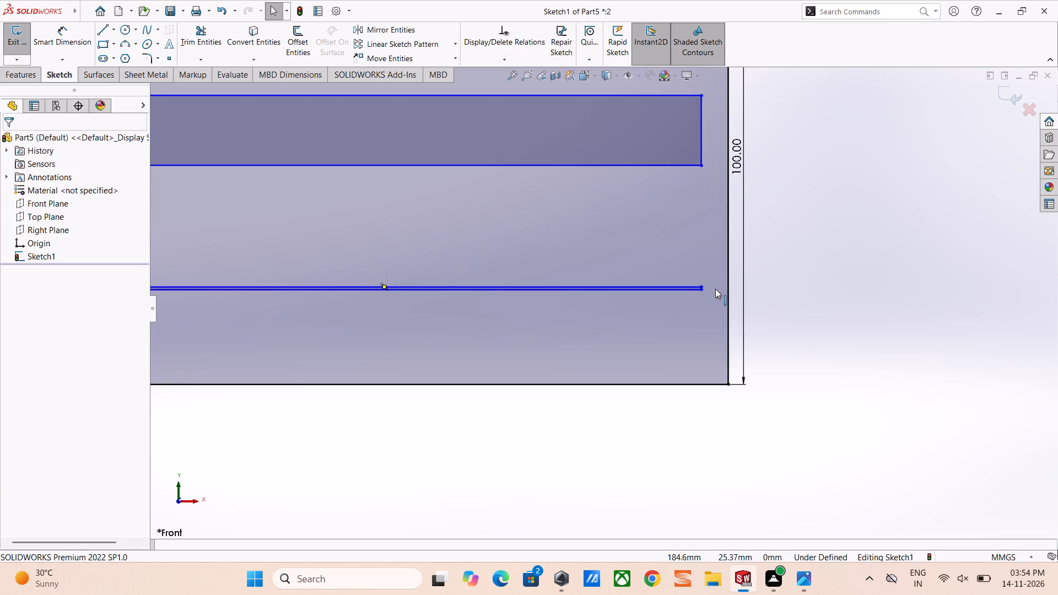
{"action": "scroll", "coordinate": [715, 289], "scroll_direction": "down", "scroll_amount": 6}
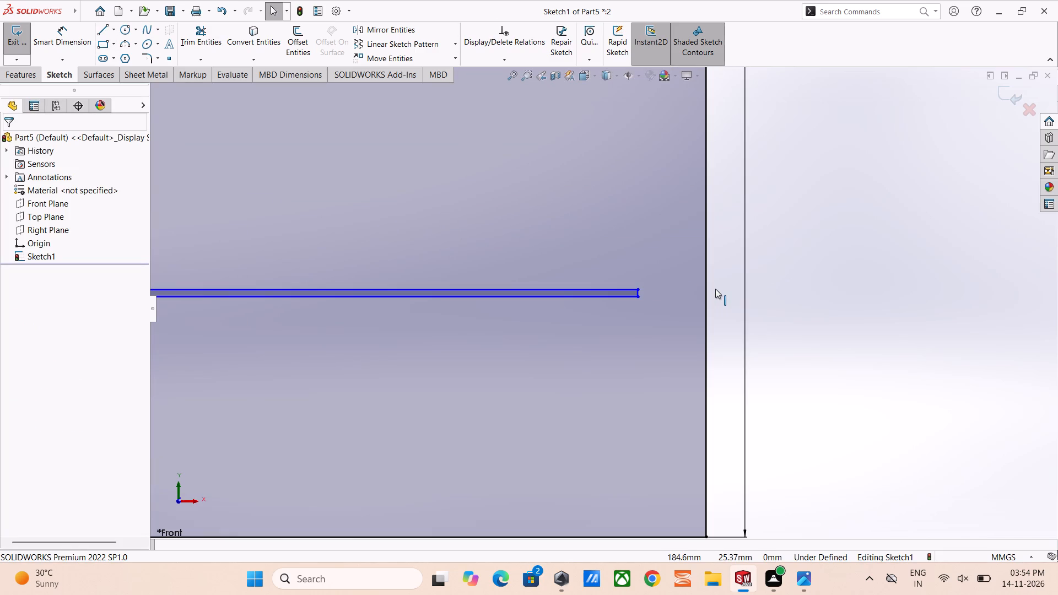
{"action": "scroll", "coordinate": [523, 296], "scroll_direction": "down", "scroll_amount": 4}
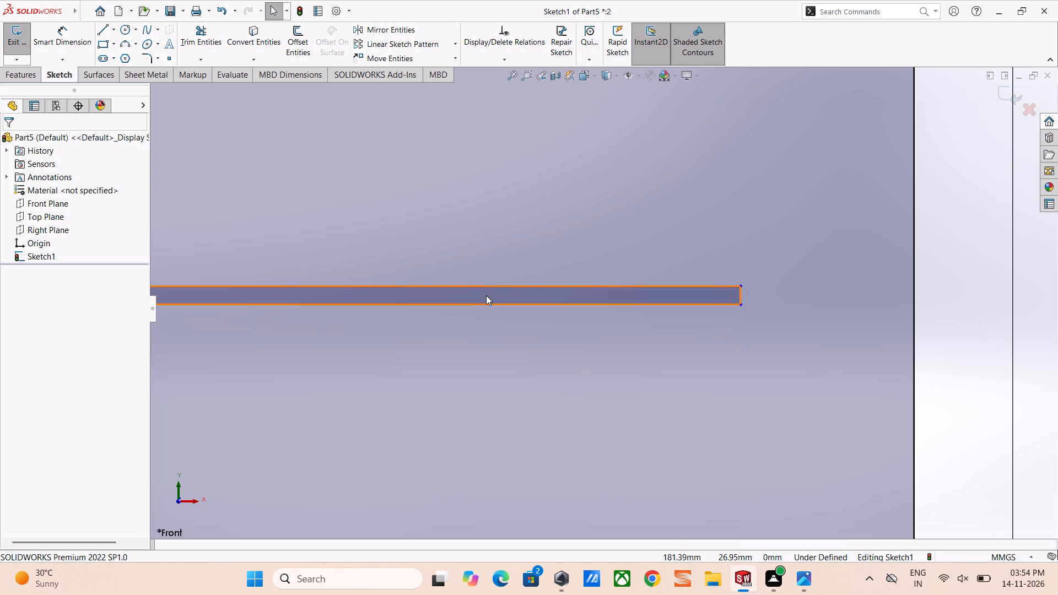
{"action": "scroll", "coordinate": [486, 295], "scroll_direction": "up", "scroll_amount": 5}
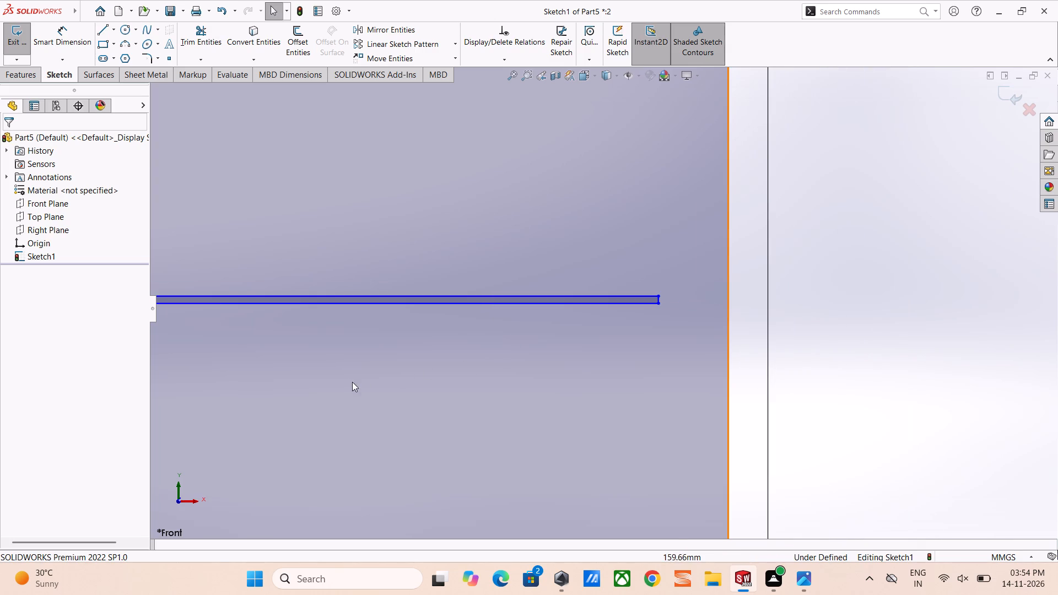
{"action": "scroll", "coordinate": [346, 366], "scroll_direction": "down", "scroll_amount": 2}
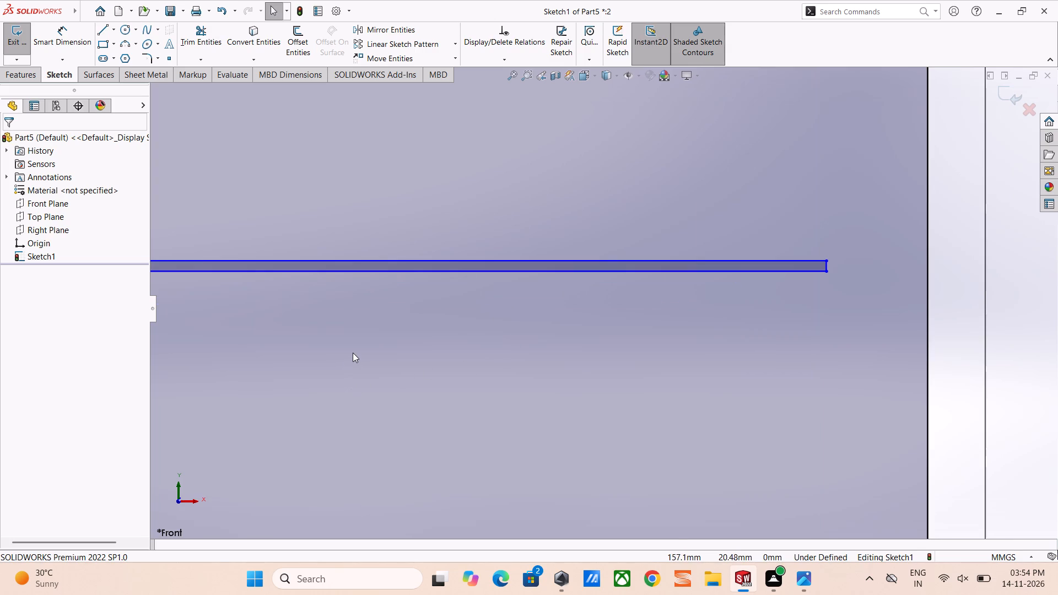
{"action": "scroll", "coordinate": [422, 323], "scroll_direction": "up", "scroll_amount": 6}
{"action": "scroll", "coordinate": [467, 292], "scroll_direction": "up", "scroll_amount": 5}
{"action": "scroll", "coordinate": [415, 312], "scroll_direction": "down", "scroll_amount": 4}
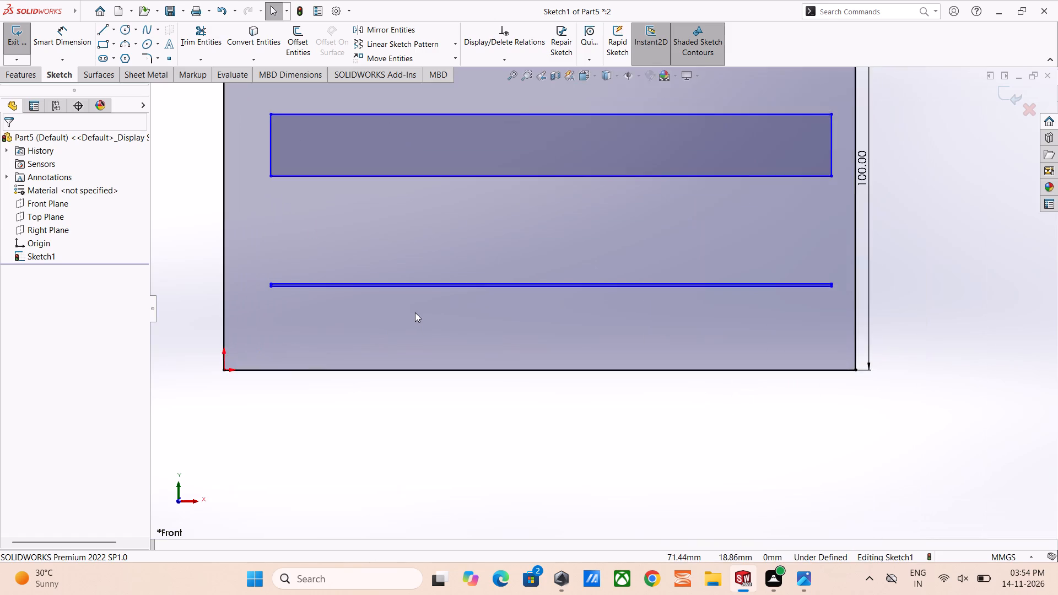
{"action": "left_click_drag", "start_coordinate": [414, 280], "coordinate": [419, 328]}
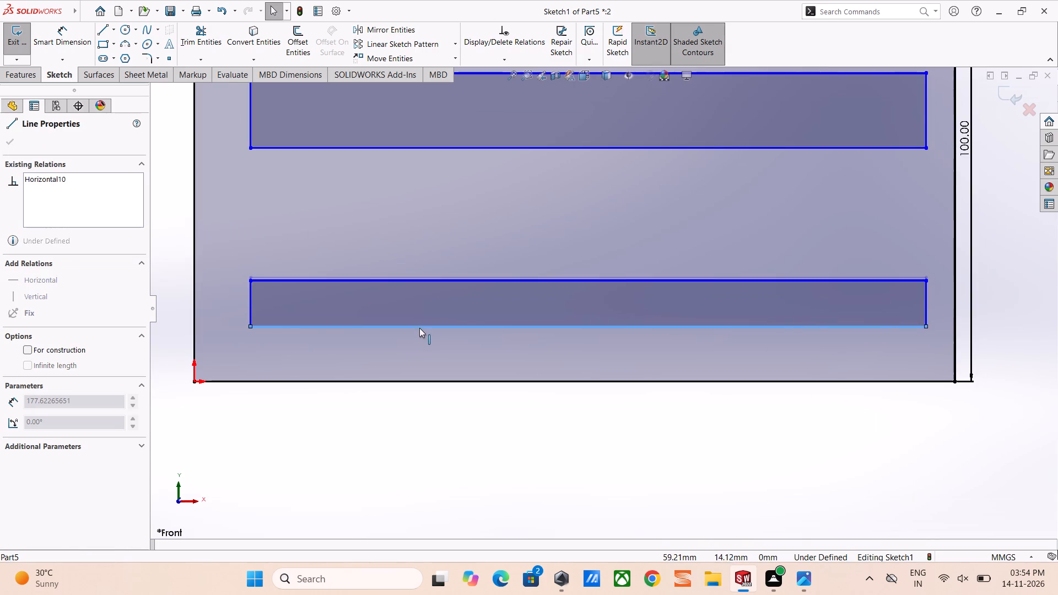
Stretch the lower inner rectangle's bottom edge slightly downward, making the rectangle about 13.5 mm high.
{"action": "left_click_drag", "start_coordinate": [419, 328], "coordinate": [419, 332]}
{"action": "left_click", "coordinate": [414, 440]}
{"action": "key", "text": "Escape"}
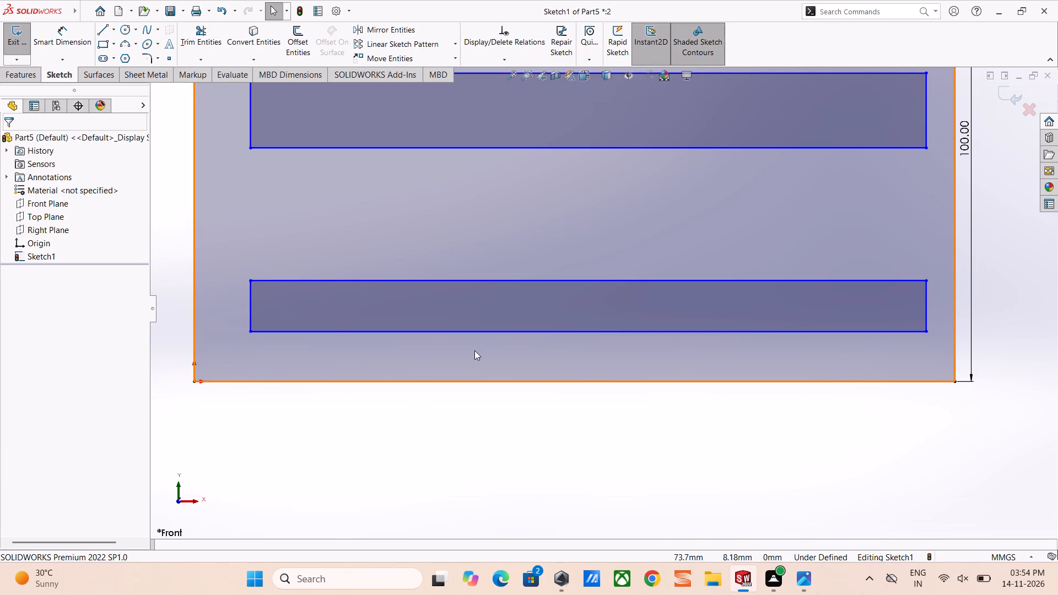
Dimension the upper inner rectangle's length to 150 mm.
{"action": "scroll", "coordinate": [474, 350], "scroll_direction": "up", "scroll_amount": 5}
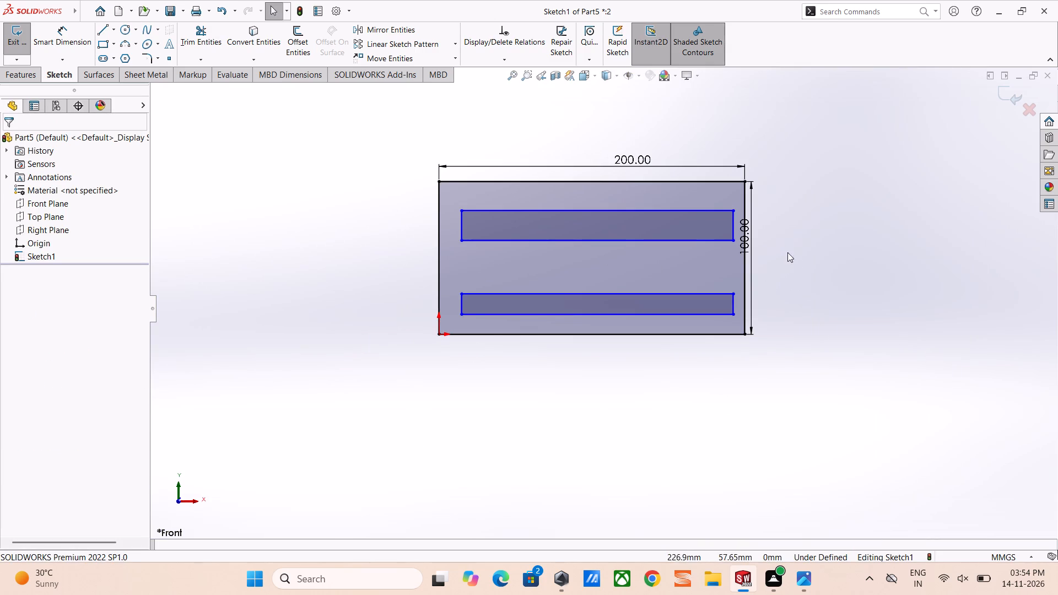
{"action": "right_click_drag", "start_coordinate": [790, 258], "coordinate": [753, 101]}
{"action": "left_click", "coordinate": [704, 212]}
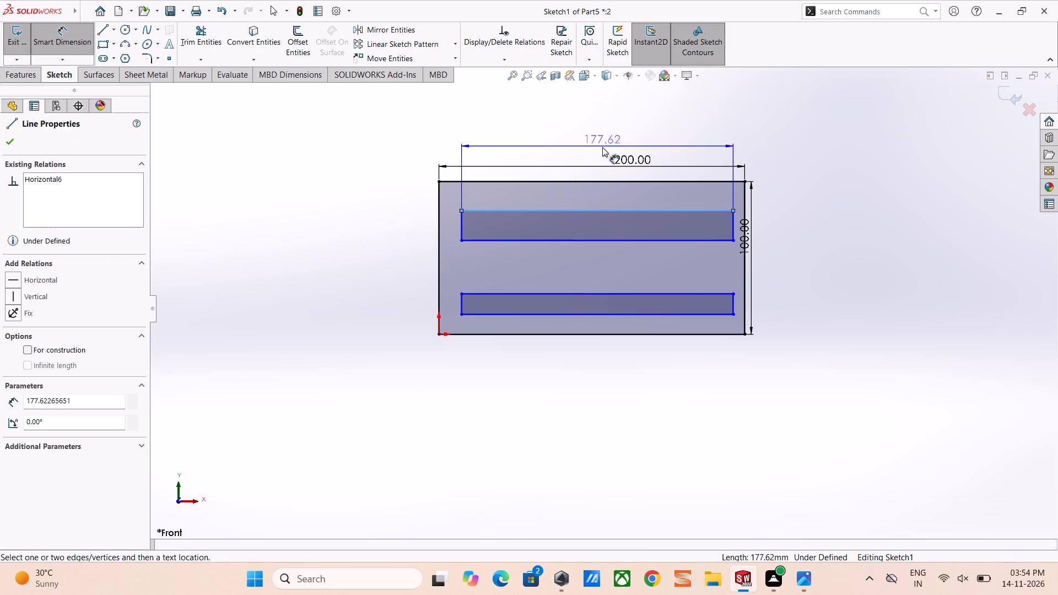
{"action": "left_click", "coordinate": [607, 199]}
{"action": "type", "text": "150"}
{"action": "key", "text": "Return"}
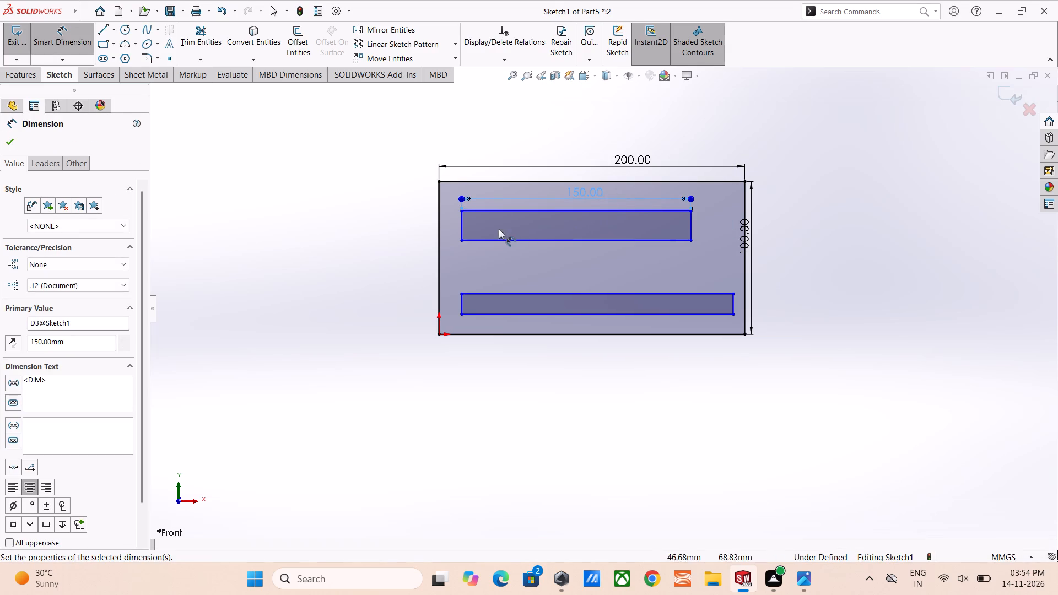
Dimension the gap between the outline's left edge and the upper inner rectangle's left edge to 25 mm.
{"action": "left_click", "coordinate": [460, 229]}
{"action": "left_click", "coordinate": [439, 234]}
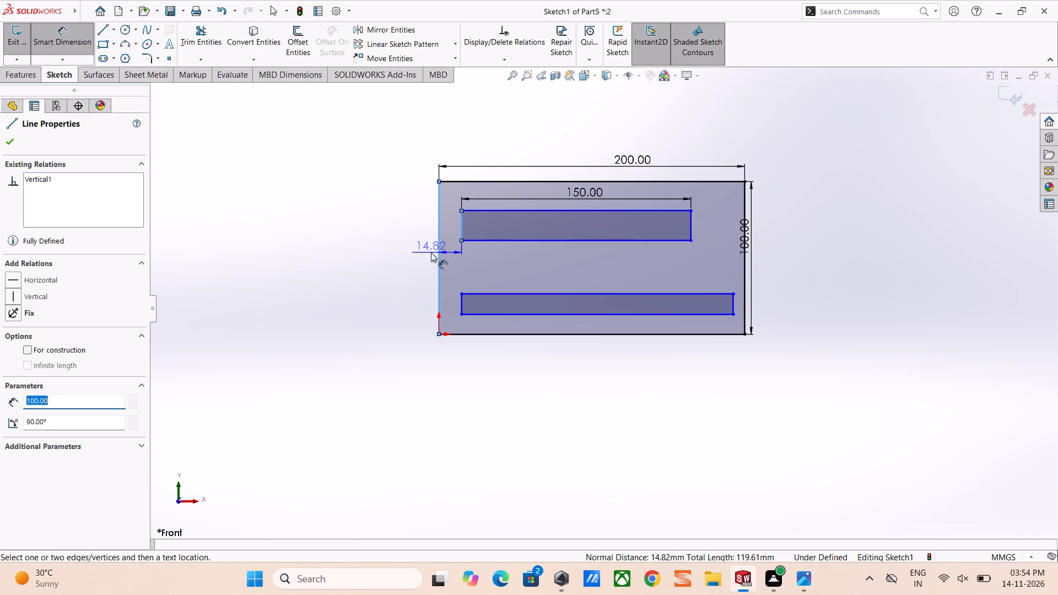
{"action": "type", "text": "25"}
{"action": "key", "text": "Return"}
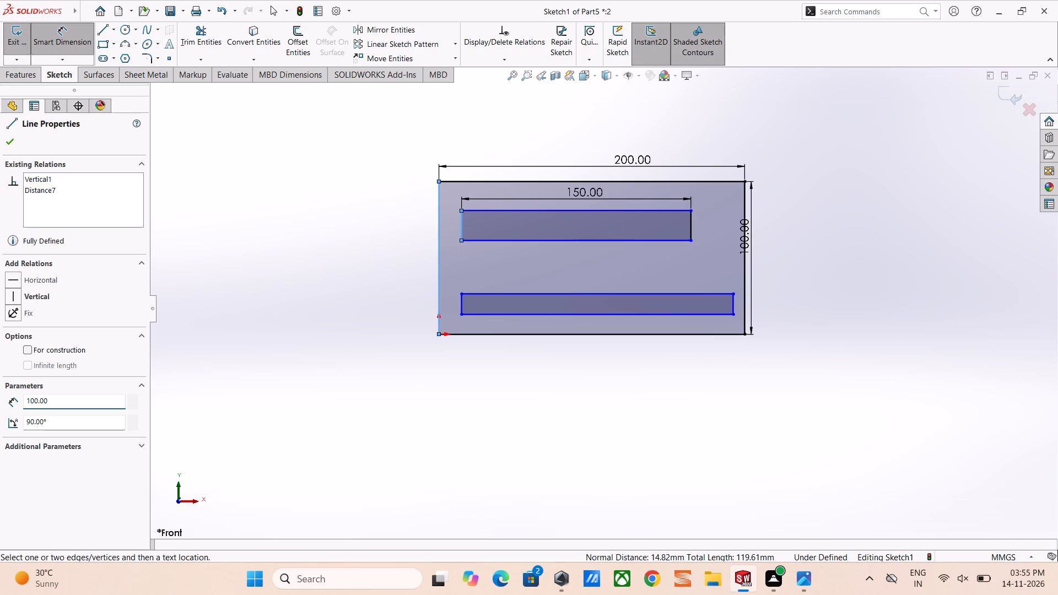
{"action": "left_click", "coordinate": [408, 231]}
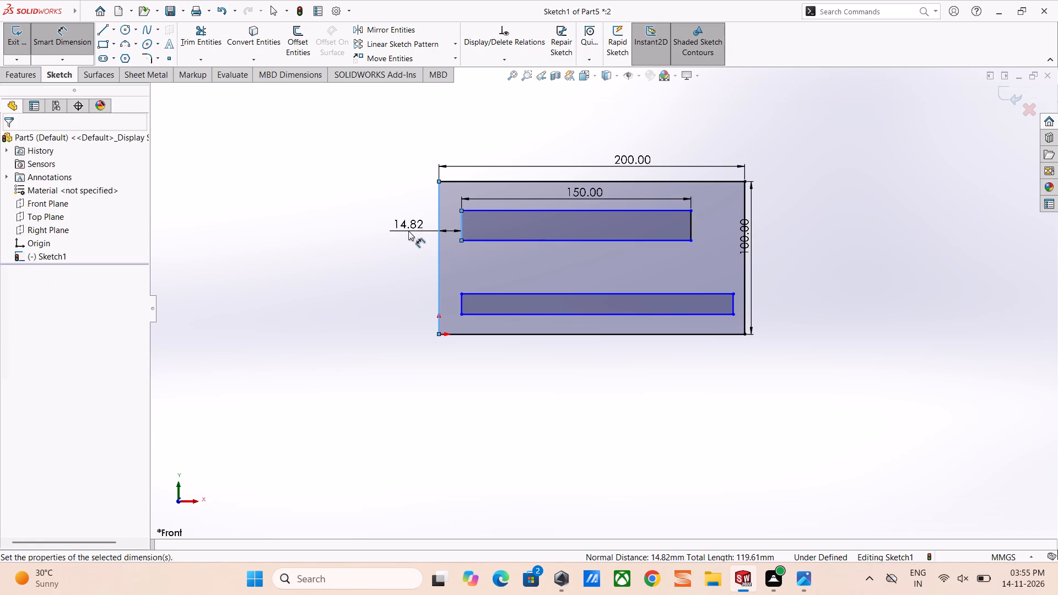
{"action": "type", "text": "25"}
{"action": "key", "text": "Return"}
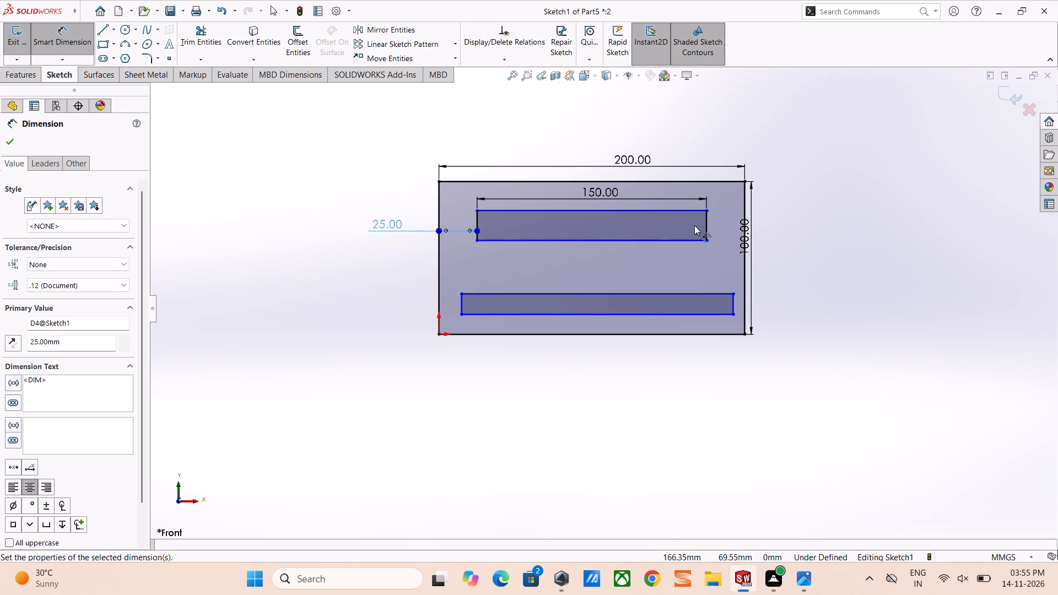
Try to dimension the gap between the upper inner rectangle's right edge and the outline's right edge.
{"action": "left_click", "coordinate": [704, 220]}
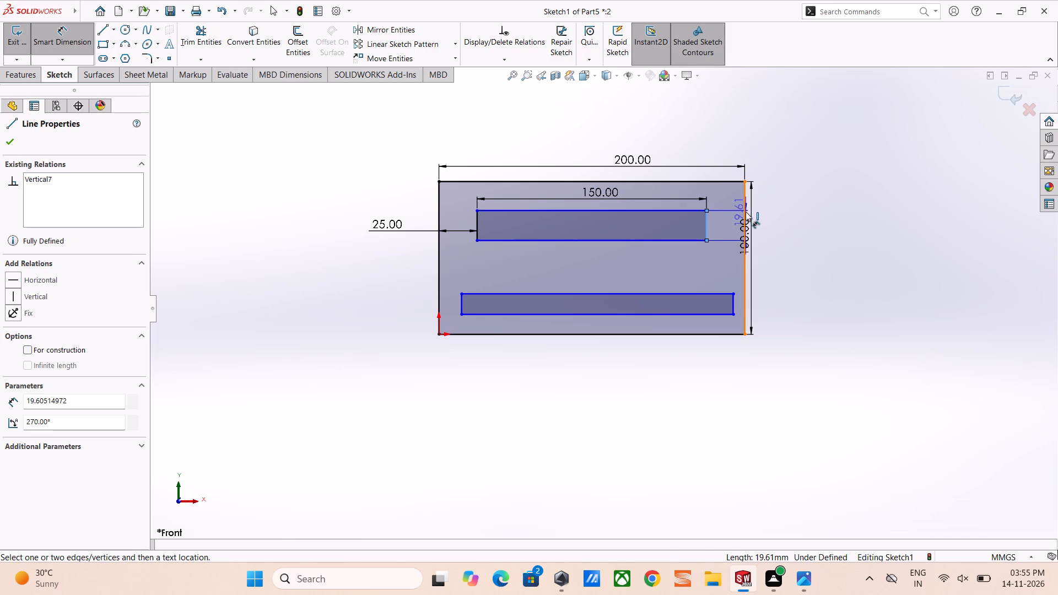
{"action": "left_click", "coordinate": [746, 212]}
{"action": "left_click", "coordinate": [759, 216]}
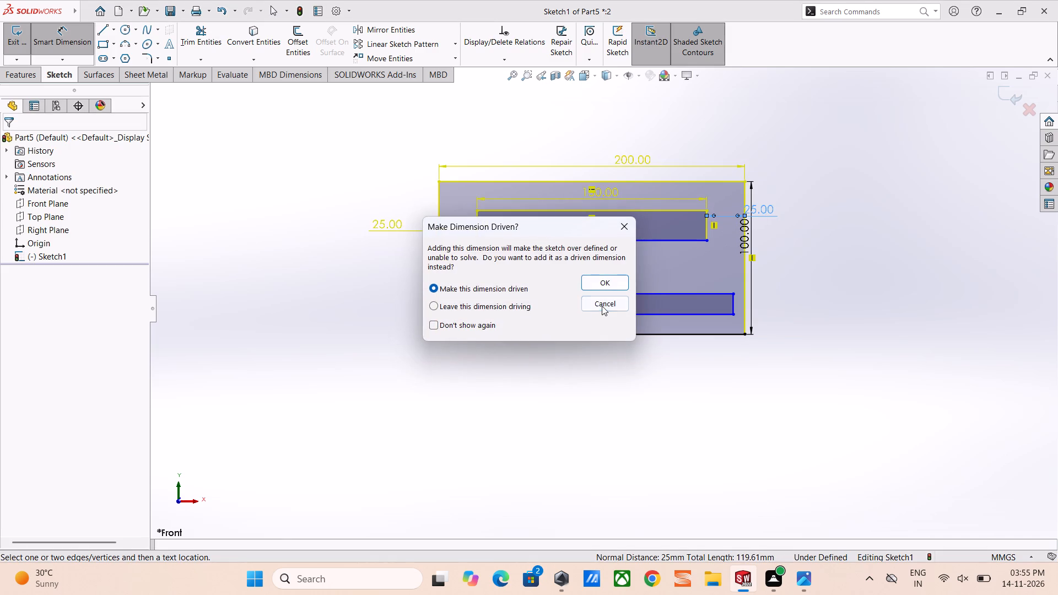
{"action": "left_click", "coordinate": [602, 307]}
Move the outline's 100 mm height dimension further outward from the right edge of the outline.
{"action": "left_click_drag", "start_coordinate": [747, 242], "coordinate": [788, 232]}
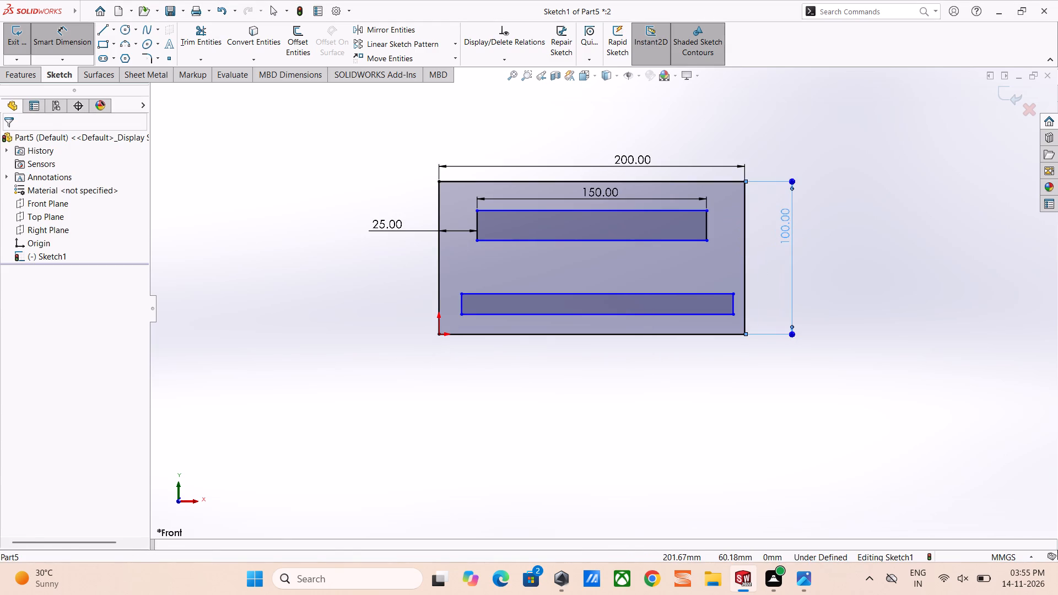
Dimension the gap between the outline's left edge and the lower inner rectangle's left edge to 25 mm.
{"action": "left_click", "coordinate": [458, 301]}
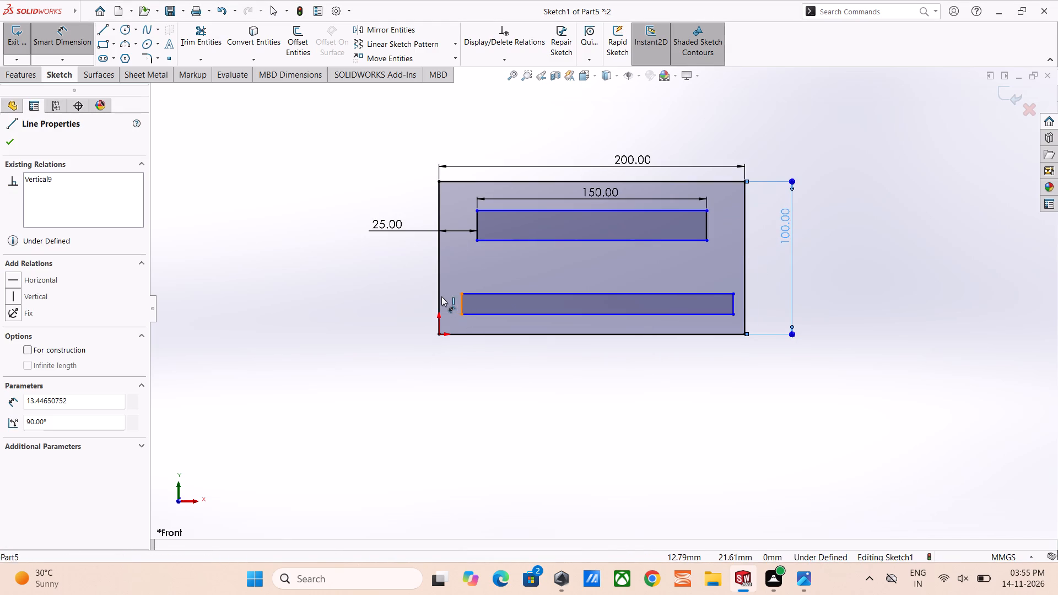
{"action": "left_click", "coordinate": [440, 295]}
{"action": "left_click", "coordinate": [425, 318]}
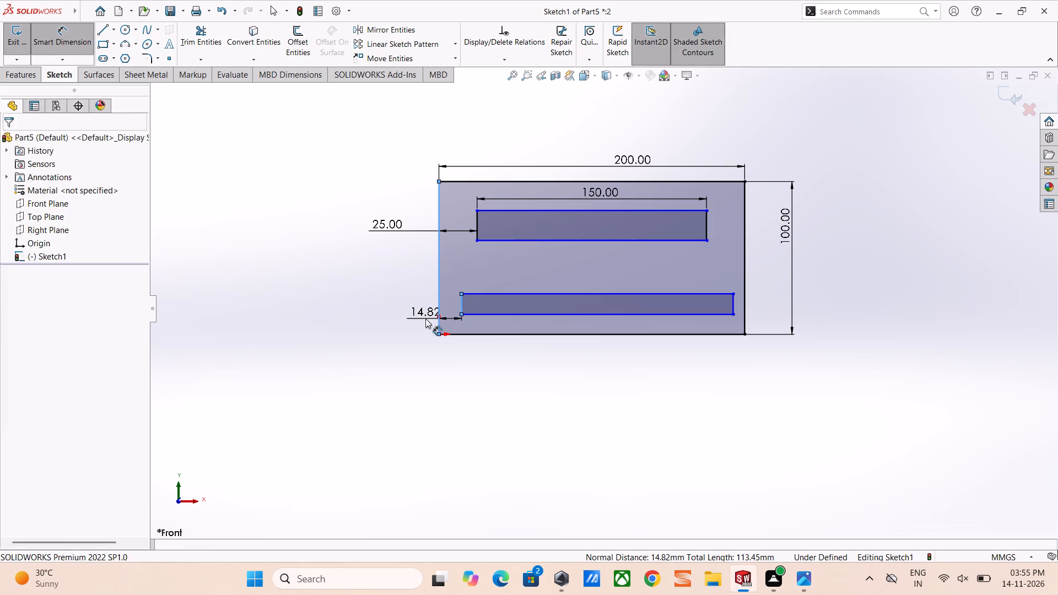
{"action": "type", "text": "25"}
{"action": "key", "text": "Return"}
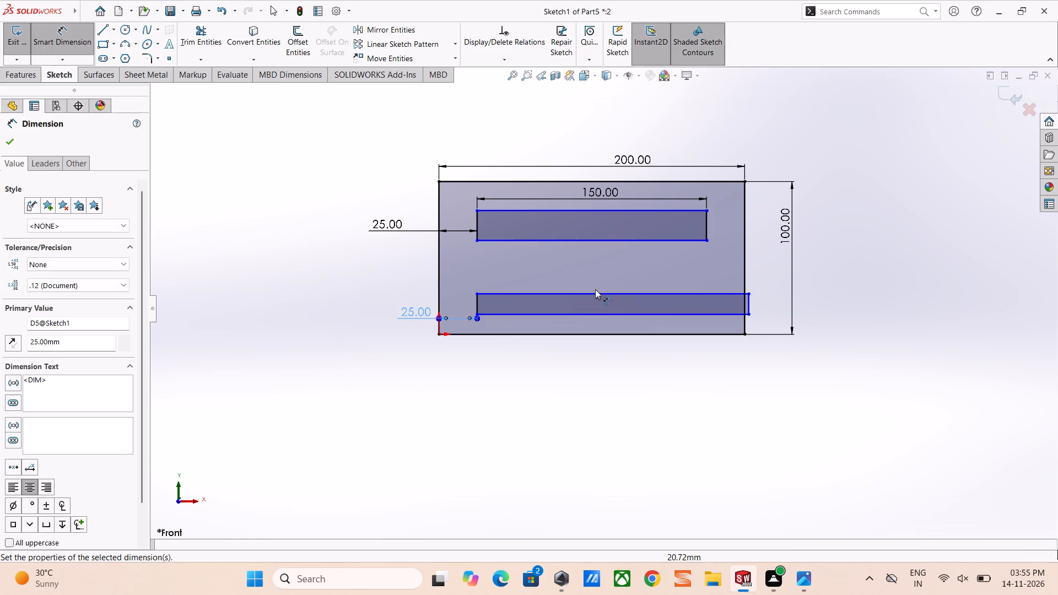
{"action": "key", "text": "Escape"}
{"action": "key", "text": "Escape"}
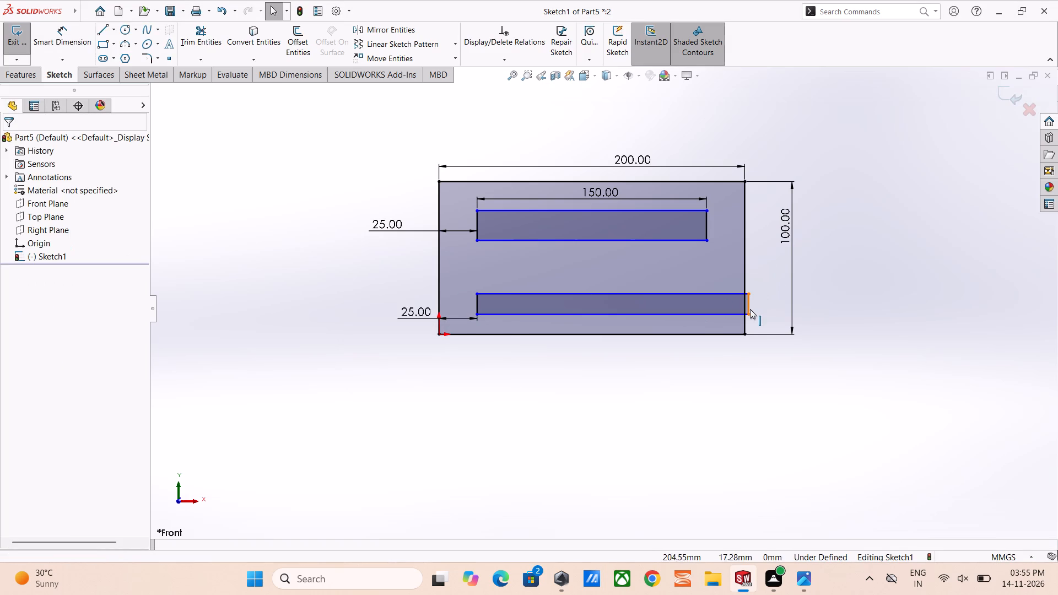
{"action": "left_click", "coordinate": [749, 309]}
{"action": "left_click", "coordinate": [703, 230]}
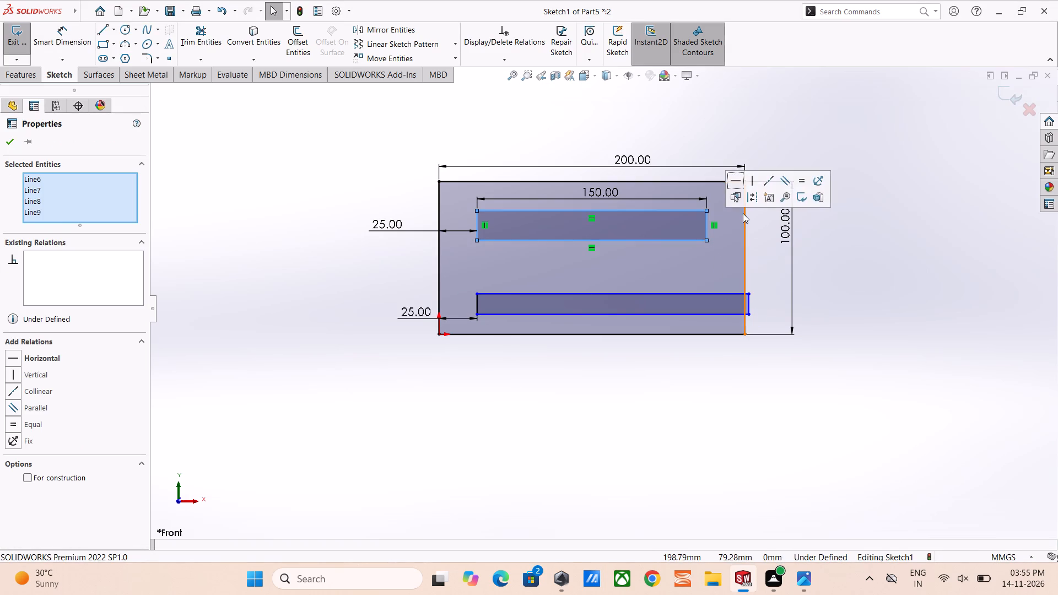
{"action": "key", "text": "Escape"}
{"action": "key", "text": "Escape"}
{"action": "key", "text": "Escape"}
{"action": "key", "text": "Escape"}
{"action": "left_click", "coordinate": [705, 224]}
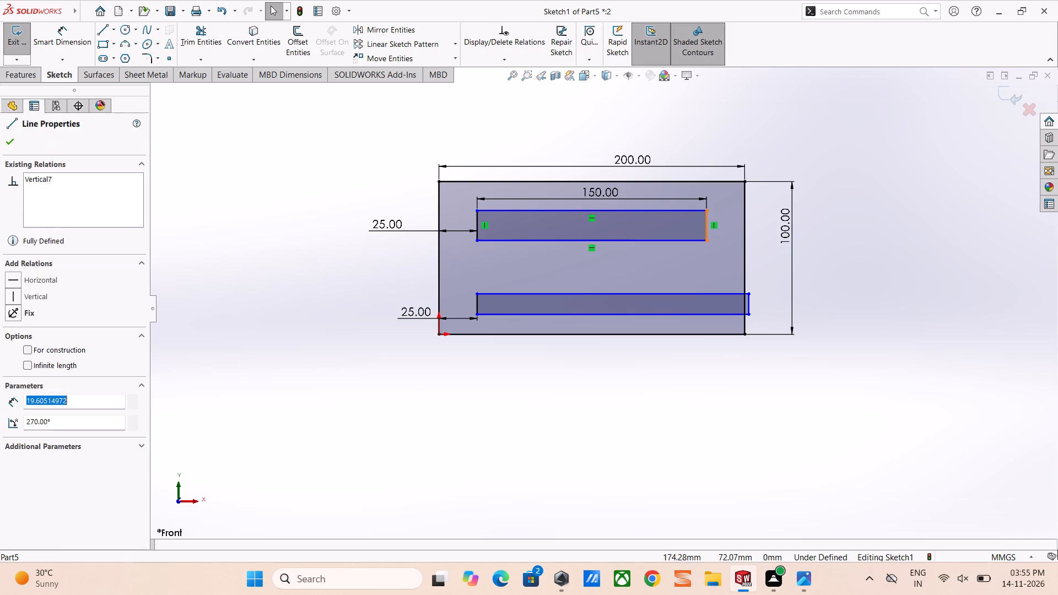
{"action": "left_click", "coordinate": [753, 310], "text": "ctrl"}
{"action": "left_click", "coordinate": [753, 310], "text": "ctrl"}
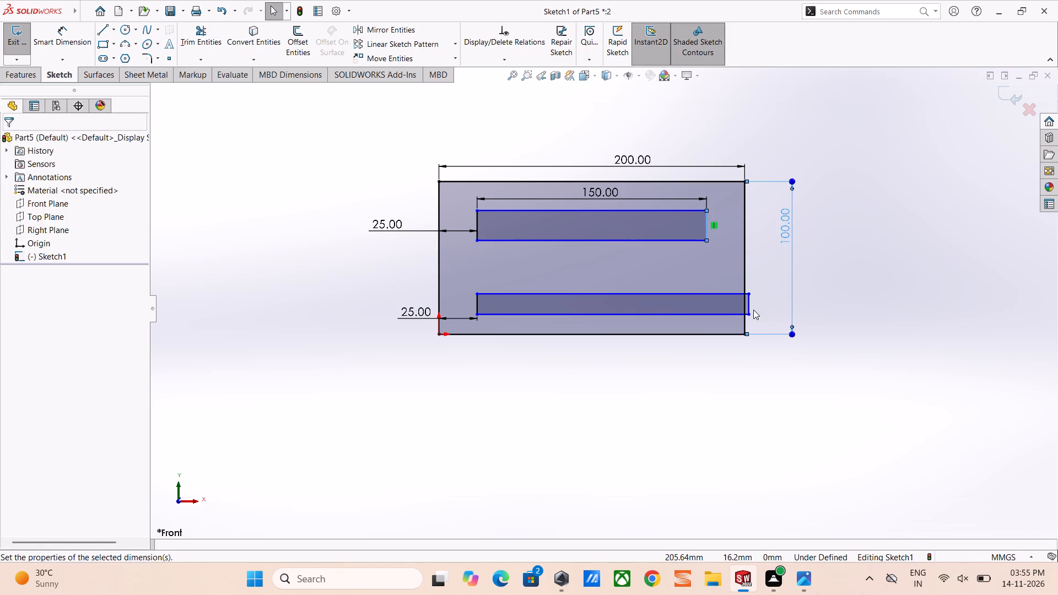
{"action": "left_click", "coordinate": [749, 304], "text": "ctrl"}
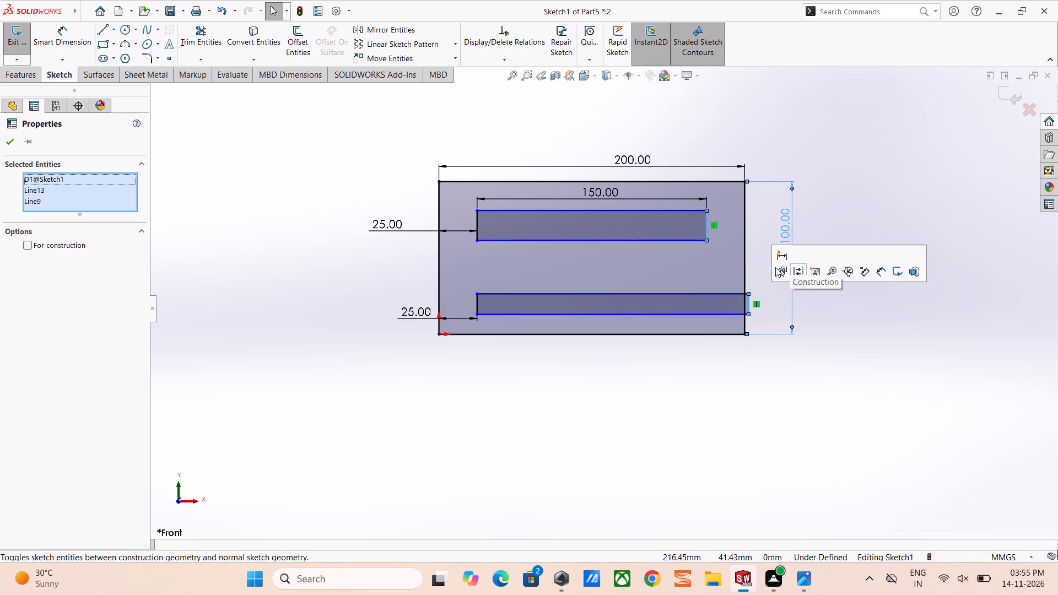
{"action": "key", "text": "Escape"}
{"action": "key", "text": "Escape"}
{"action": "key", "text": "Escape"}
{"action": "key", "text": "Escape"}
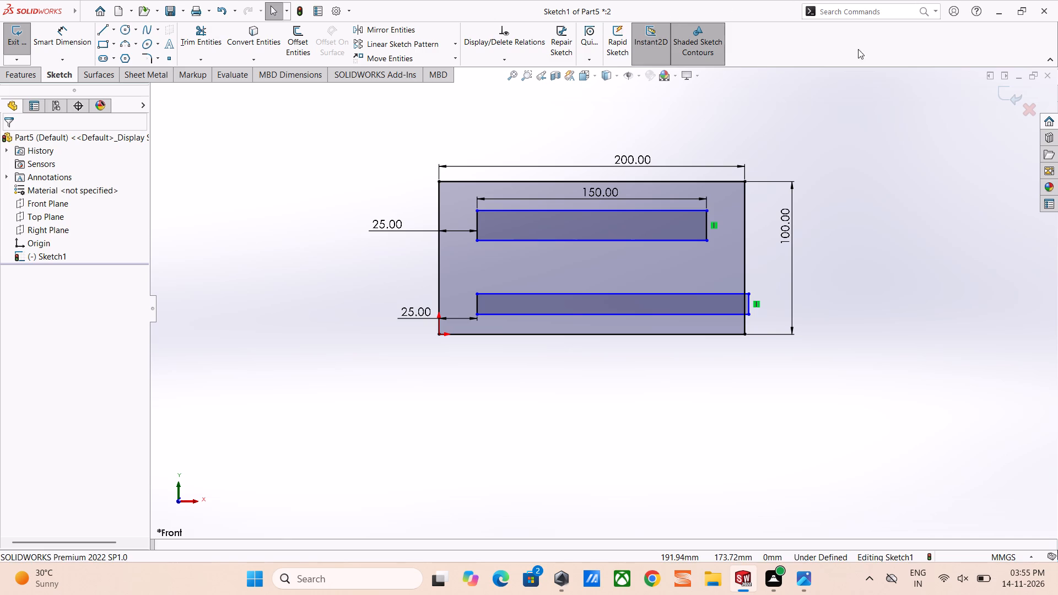
Add a vertical relation between the upper inner rectangle's lower-right corner and the lower inner rectangle's upper-right corner.
{"action": "left_click", "coordinate": [707, 241]}
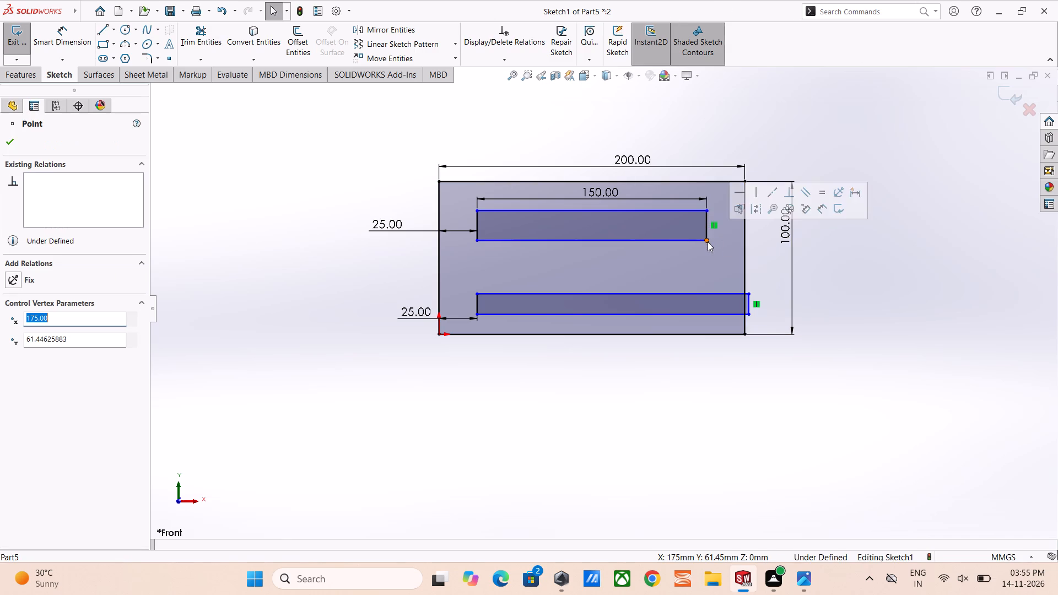
{"action": "left_click", "coordinate": [750, 294], "text": "ctrl"}
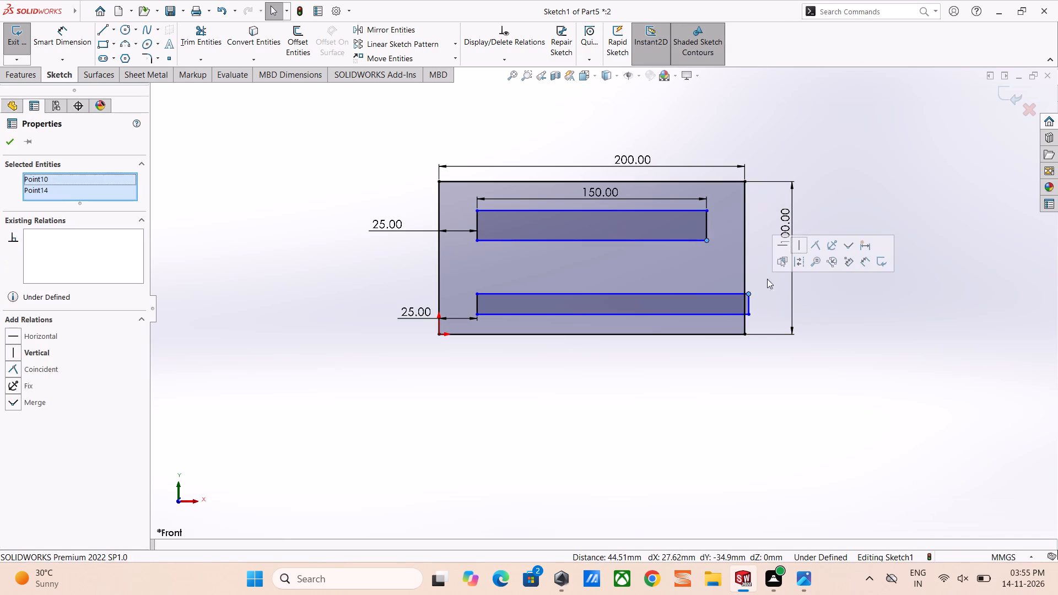
{"action": "left_click", "coordinate": [799, 245]}
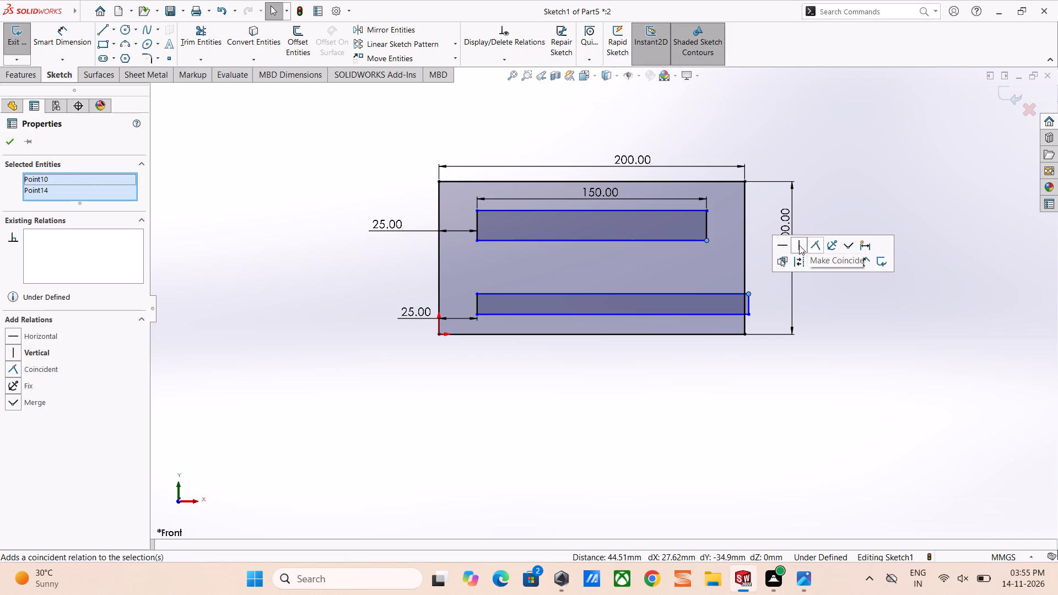
{"action": "left_click", "coordinate": [781, 295]}
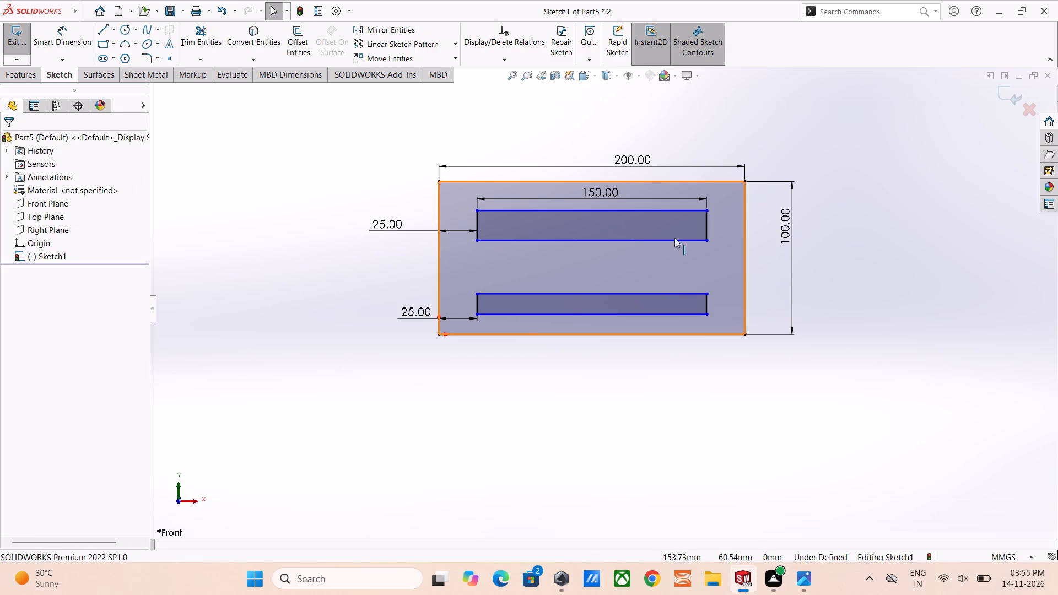
Dimension the upper inner rectangle's height to 15 mm, measured between its horizontal edges.
{"action": "right_click_drag", "start_coordinate": [677, 279], "coordinate": [670, 185]}
{"action": "key", "text": "Escape"}
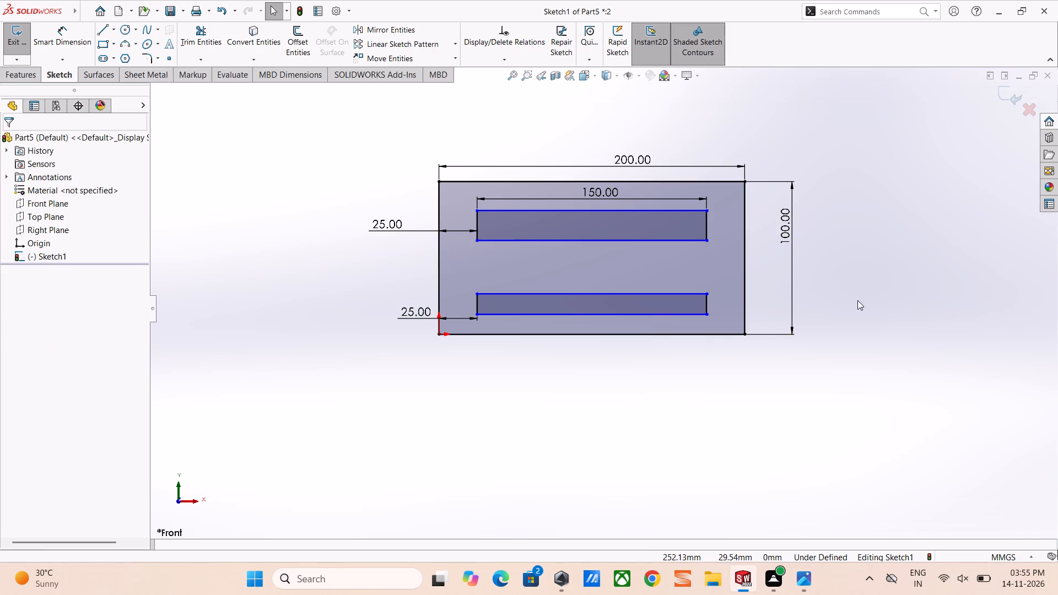
{"action": "key", "text": "Escape"}
{"action": "right_click_drag", "start_coordinate": [895, 334], "coordinate": [811, 17]}
{"action": "left_click", "coordinate": [603, 238]}
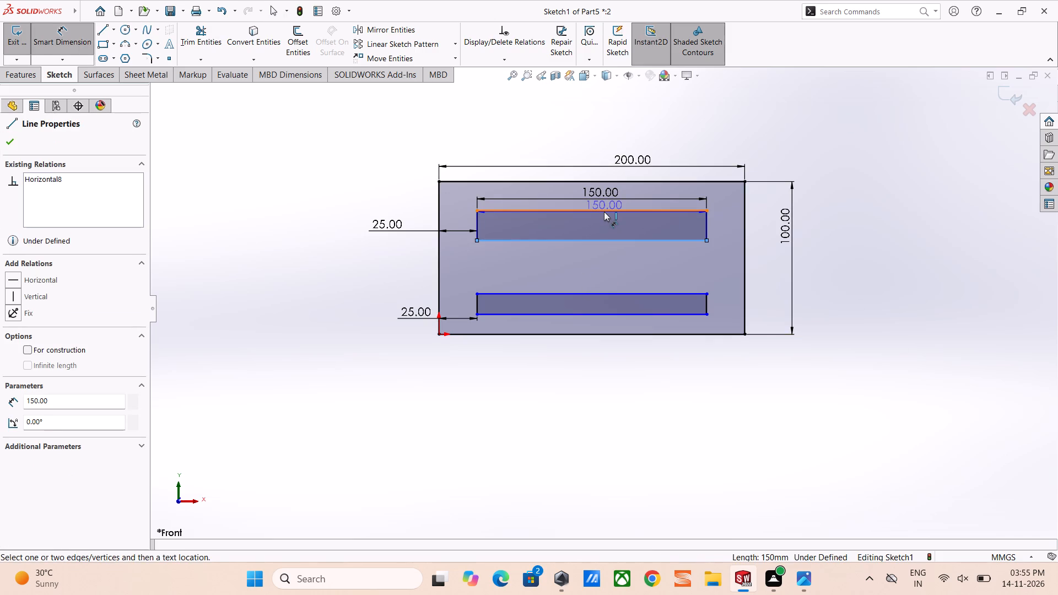
{"action": "left_click", "coordinate": [604, 212]}
{"action": "left_click", "coordinate": [732, 219]}
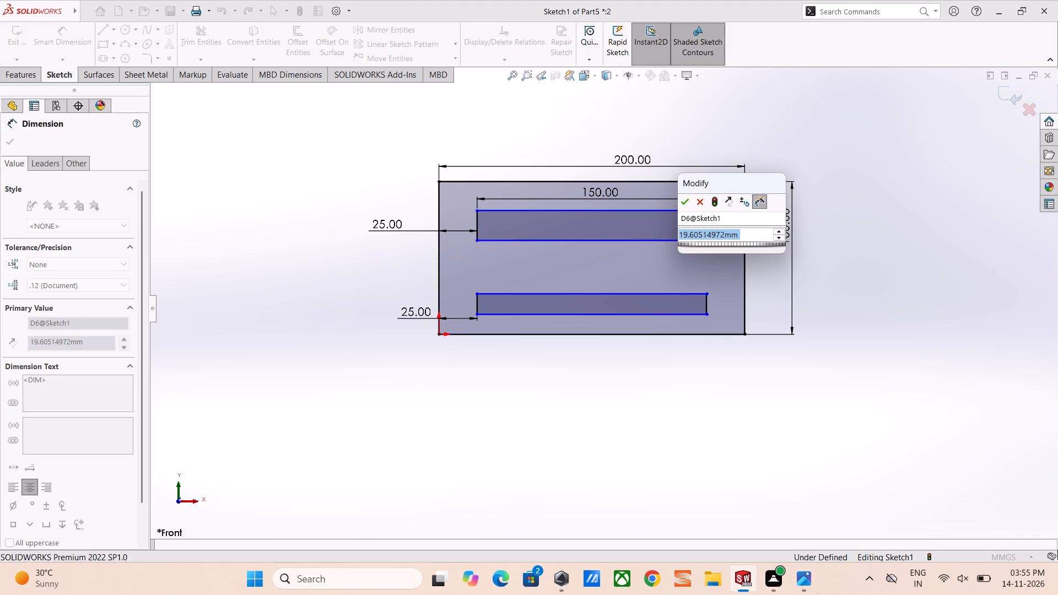
{"action": "type", "text": "15"}
{"action": "key", "text": "Return"}
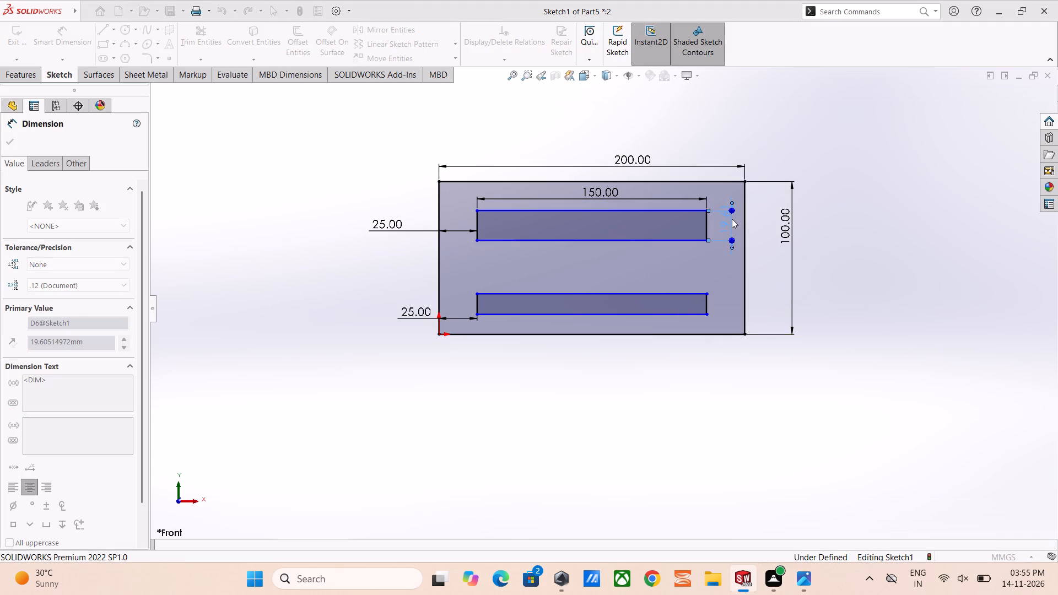
{"action": "key", "text": "Escape"}
{"action": "key", "text": "Escape"}
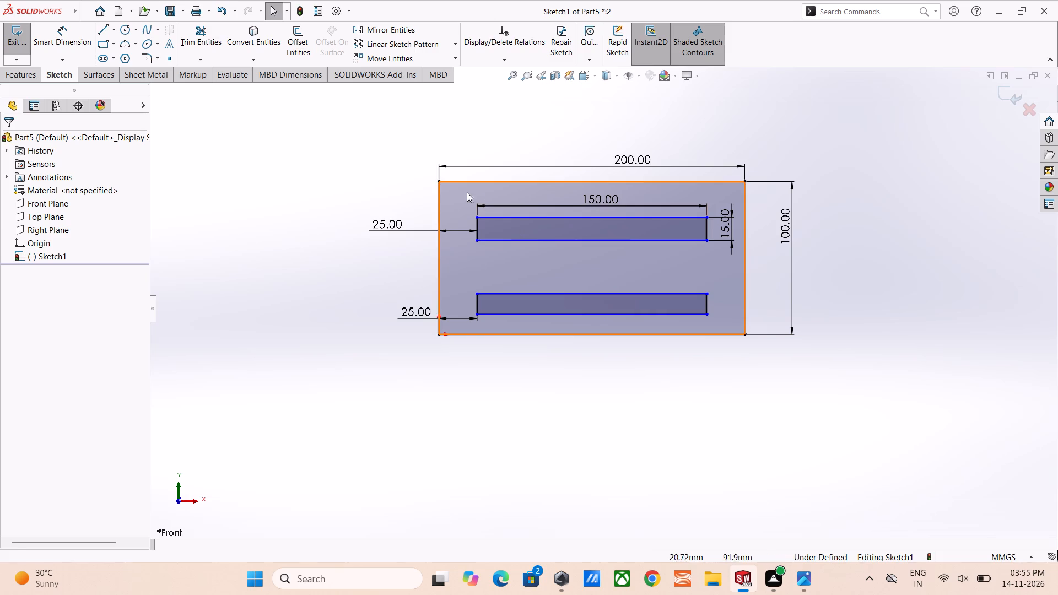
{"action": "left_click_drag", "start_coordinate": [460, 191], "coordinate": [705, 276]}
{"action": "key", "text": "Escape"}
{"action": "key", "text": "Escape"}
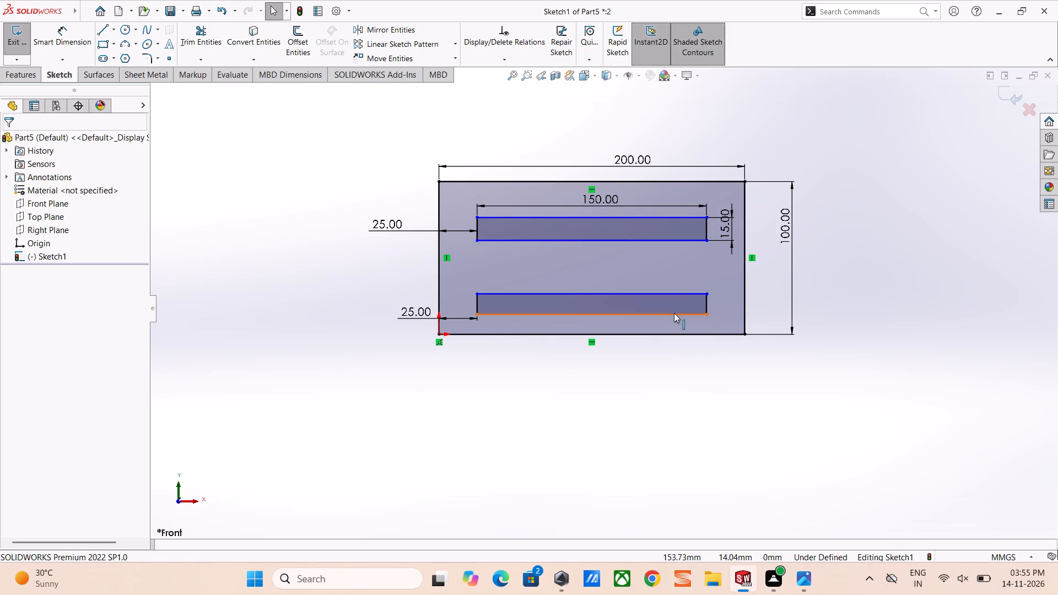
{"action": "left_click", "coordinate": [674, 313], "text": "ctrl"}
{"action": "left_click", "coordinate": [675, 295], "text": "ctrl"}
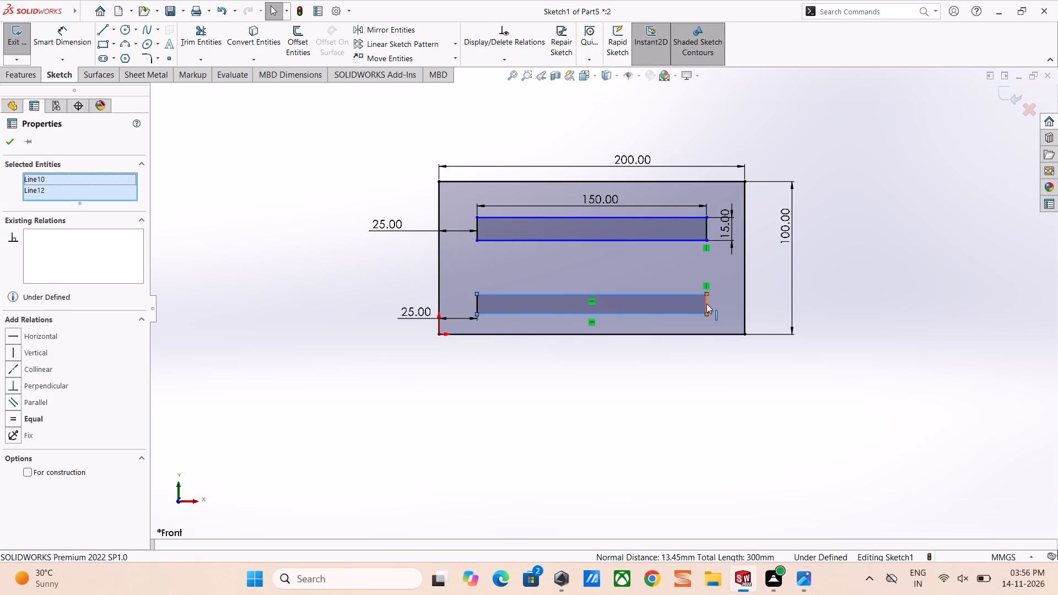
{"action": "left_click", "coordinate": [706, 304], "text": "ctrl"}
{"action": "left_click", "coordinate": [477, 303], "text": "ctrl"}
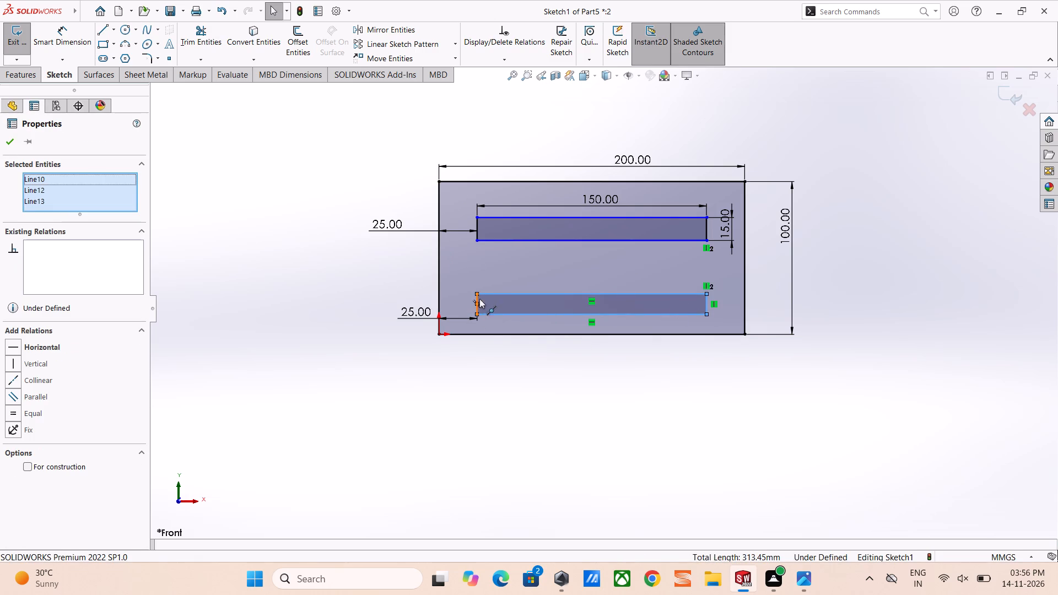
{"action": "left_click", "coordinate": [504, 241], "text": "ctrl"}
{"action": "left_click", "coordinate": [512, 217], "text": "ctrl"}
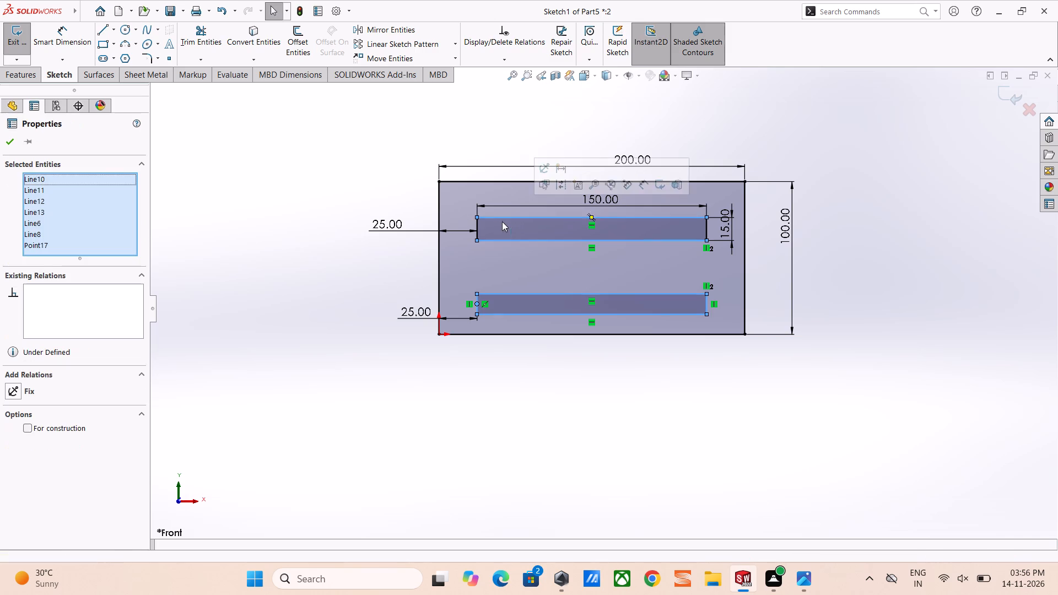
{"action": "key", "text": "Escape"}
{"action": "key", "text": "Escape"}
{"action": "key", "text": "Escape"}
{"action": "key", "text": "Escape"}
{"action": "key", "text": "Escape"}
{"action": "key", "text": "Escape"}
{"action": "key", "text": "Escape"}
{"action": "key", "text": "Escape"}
Dimension the lower inner rectangle's height to 15 mm.
{"action": "right_click_drag", "start_coordinate": [922, 381], "coordinate": [889, 260]}
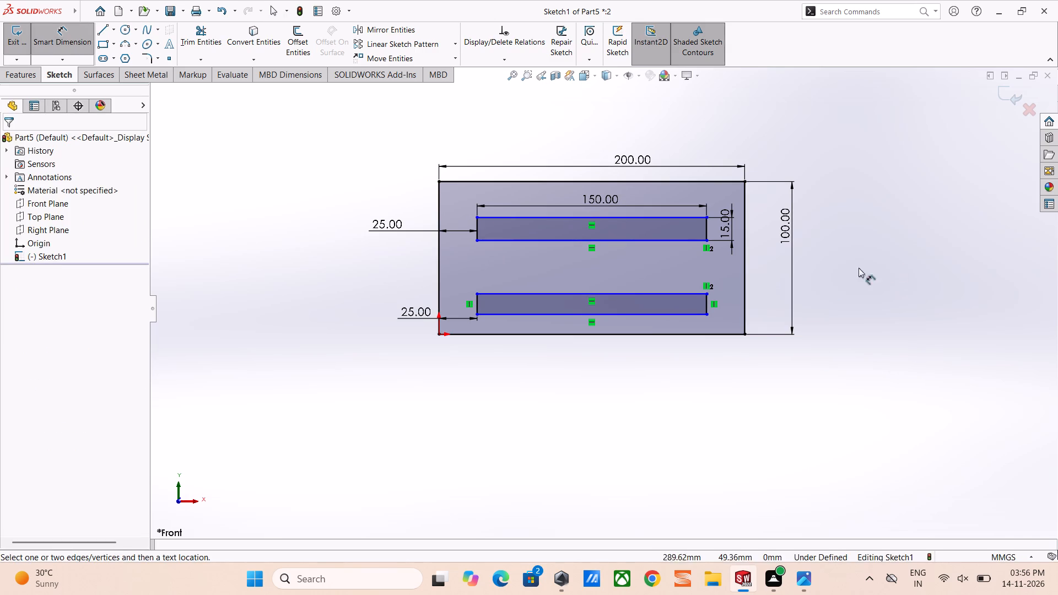
{"action": "left_click", "coordinate": [704, 303]}
{"action": "left_click", "coordinate": [757, 290]}
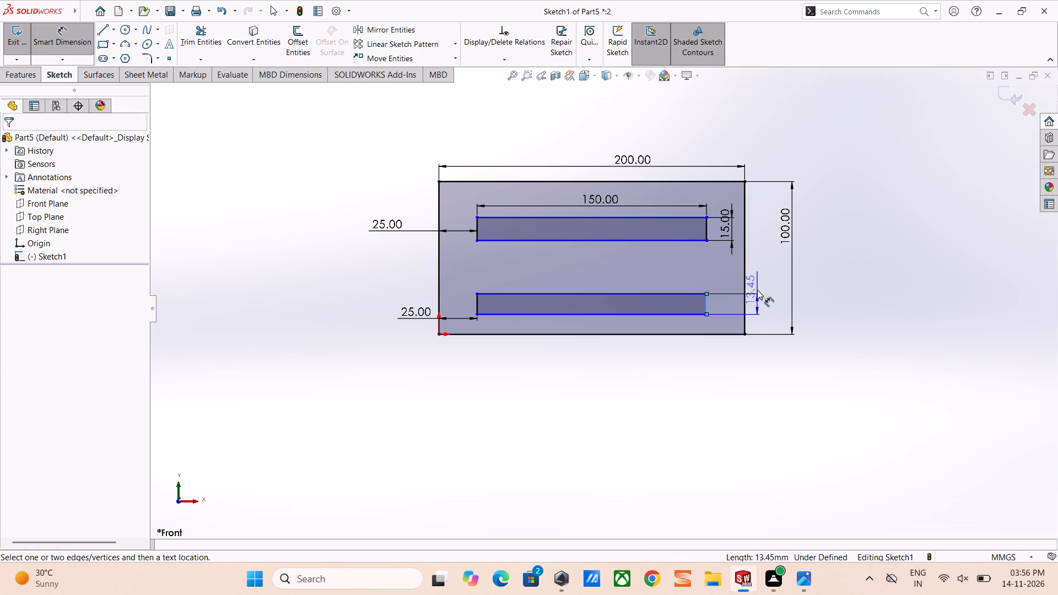
{"action": "type", "text": "15"}
{"action": "key", "text": "Return"}
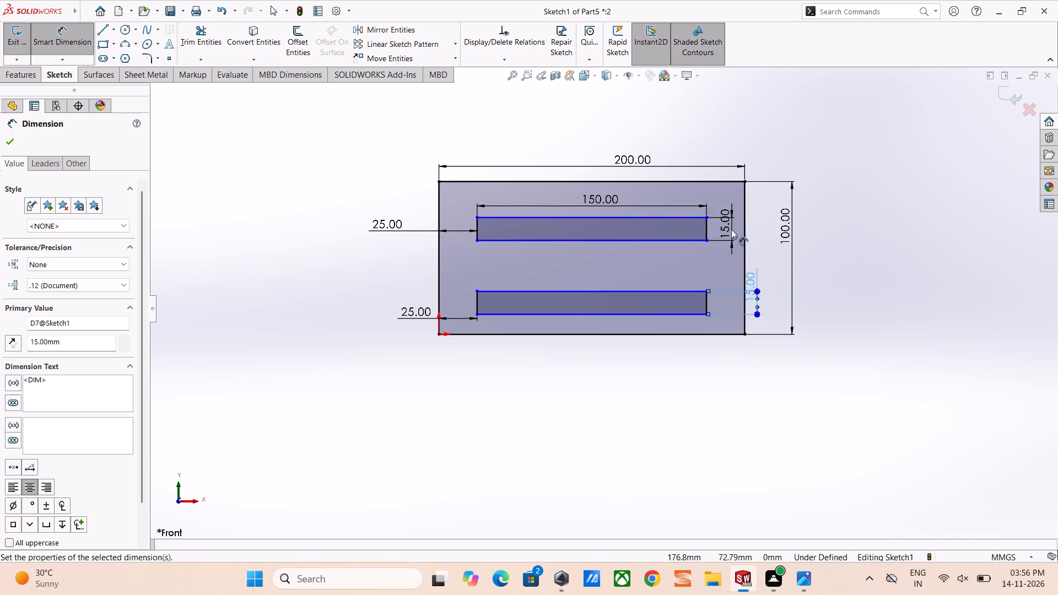
{"action": "left_click", "coordinate": [816, 251]}
Dimension the gap between the outline's top edge and the upper inner rectangle's top edge to 25 mm.
{"action": "left_click", "coordinate": [672, 220]}
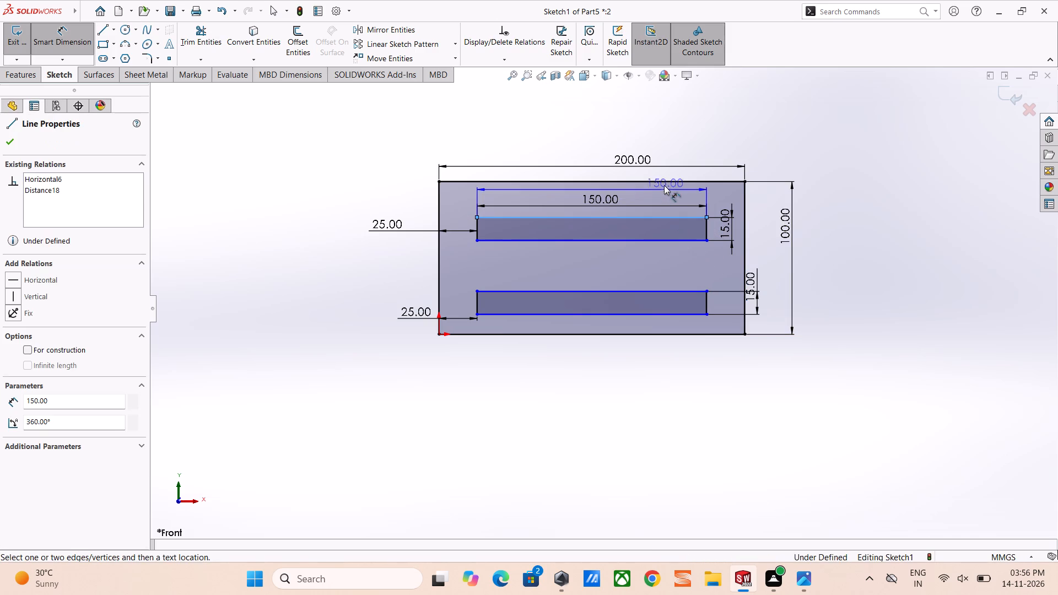
{"action": "left_click", "coordinate": [662, 180]}
{"action": "left_click", "coordinate": [764, 197]}
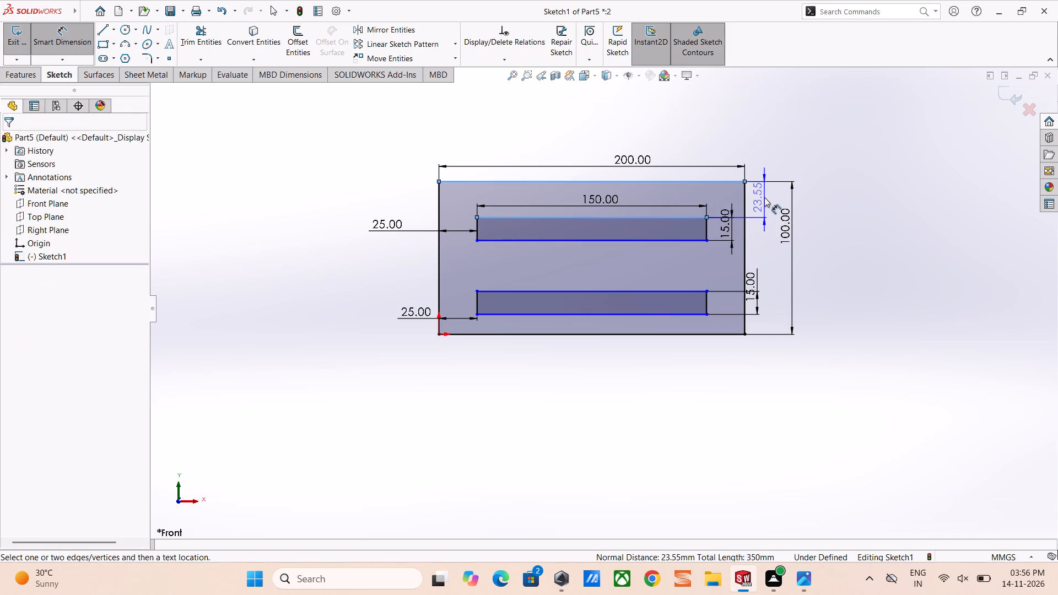
{"action": "type", "text": "25"}
{"action": "key", "text": "Return"}
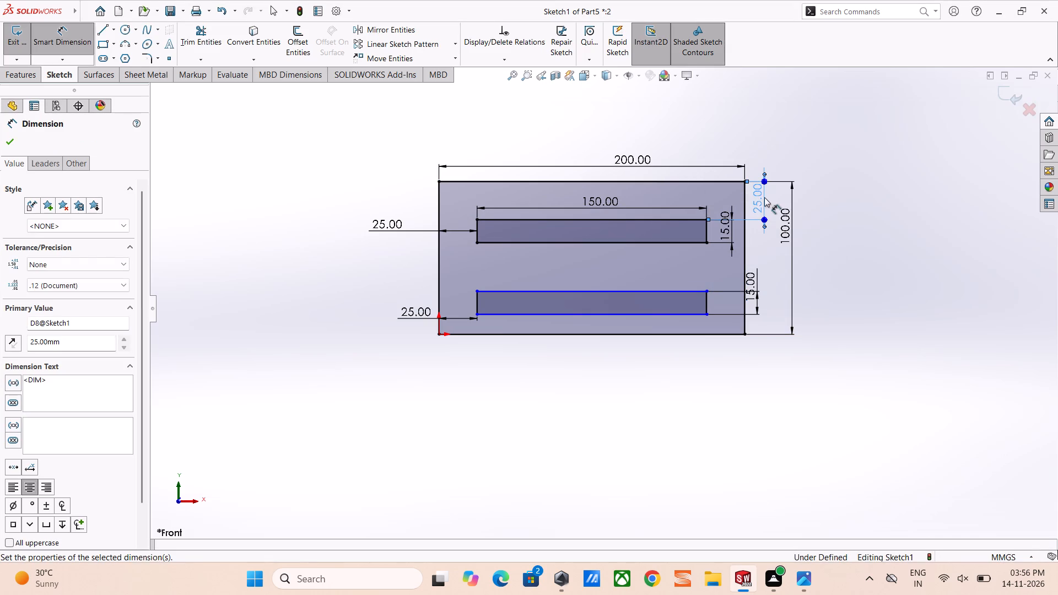
Dimension the gap between the outline's bottom edge and the lower inner rectangle's bottom edge to 25 mm.
{"action": "left_click", "coordinate": [611, 313]}
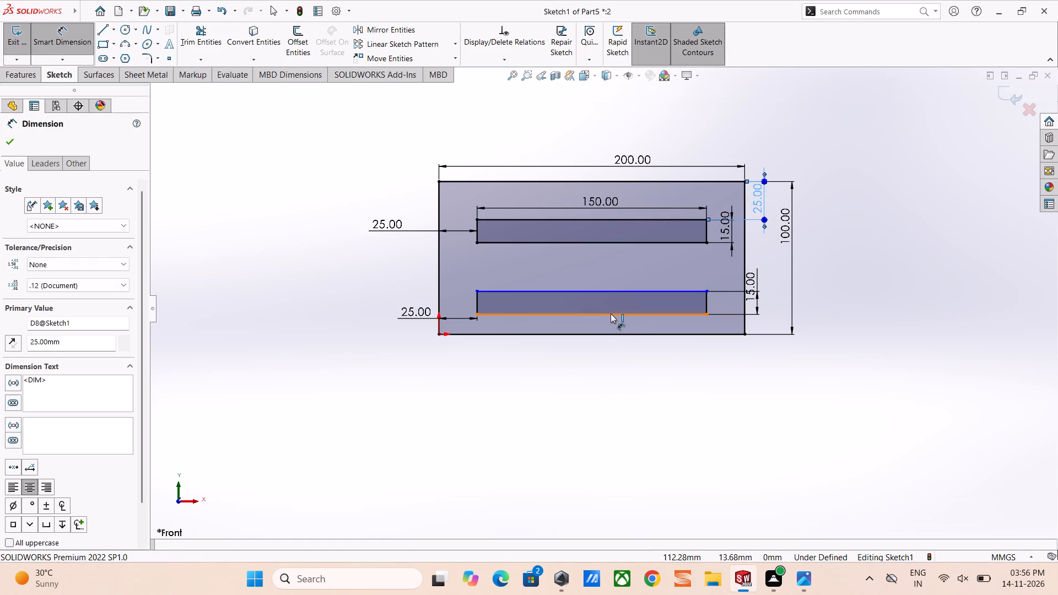
{"action": "left_click", "coordinate": [605, 332]}
{"action": "left_click", "coordinate": [699, 339]}
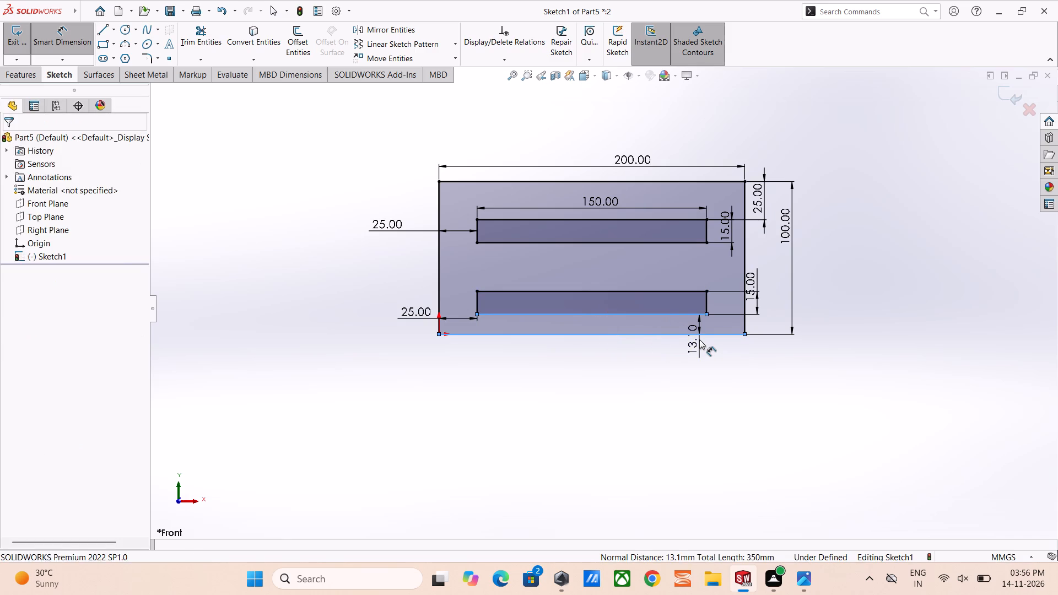
{"action": "type", "text": "25"}
{"action": "key", "text": "Return"}
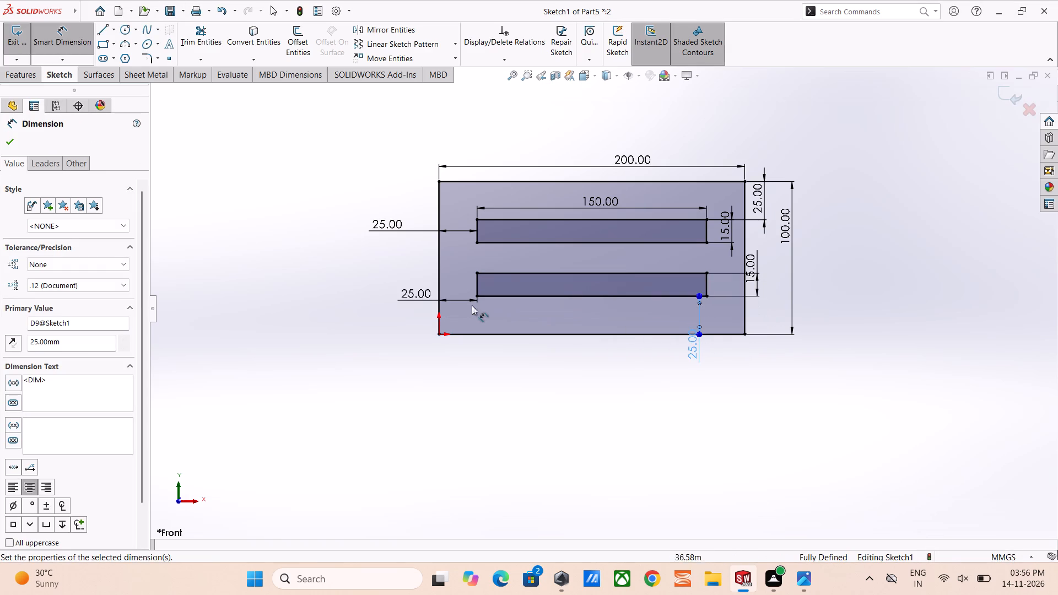
{"action": "left_click", "coordinate": [13, 139]}
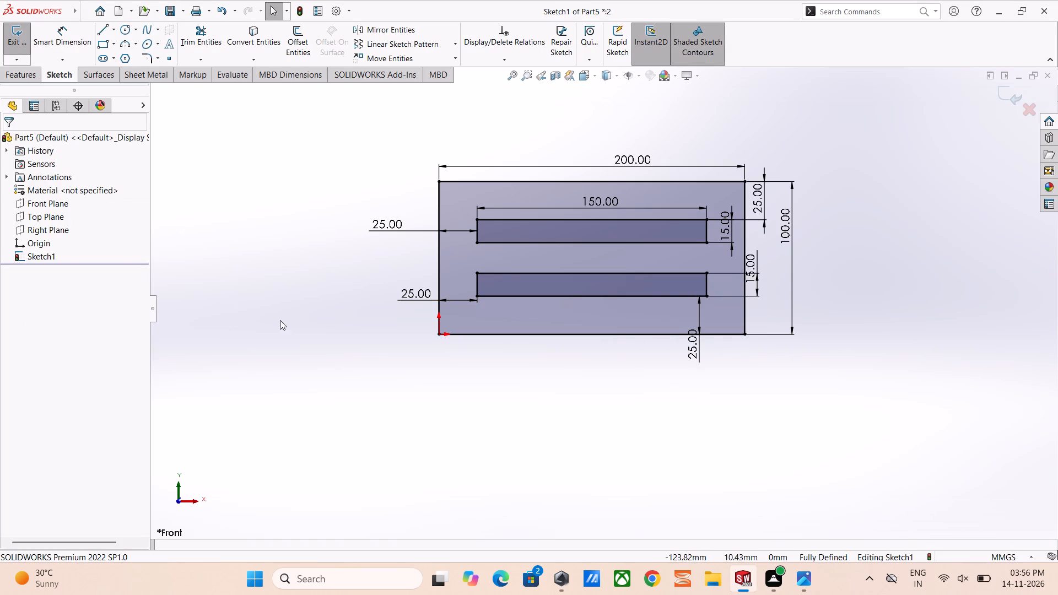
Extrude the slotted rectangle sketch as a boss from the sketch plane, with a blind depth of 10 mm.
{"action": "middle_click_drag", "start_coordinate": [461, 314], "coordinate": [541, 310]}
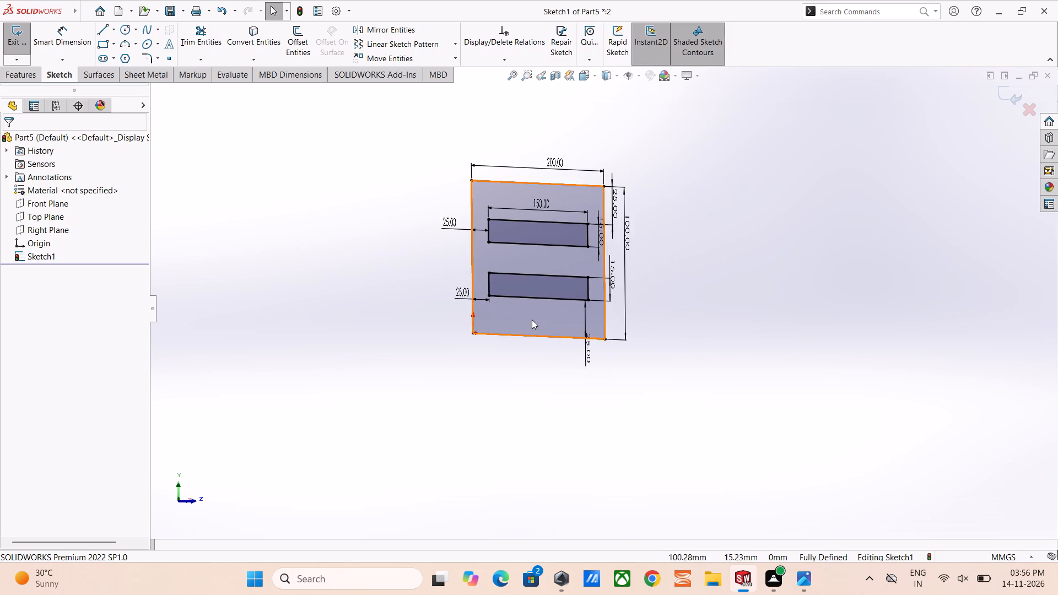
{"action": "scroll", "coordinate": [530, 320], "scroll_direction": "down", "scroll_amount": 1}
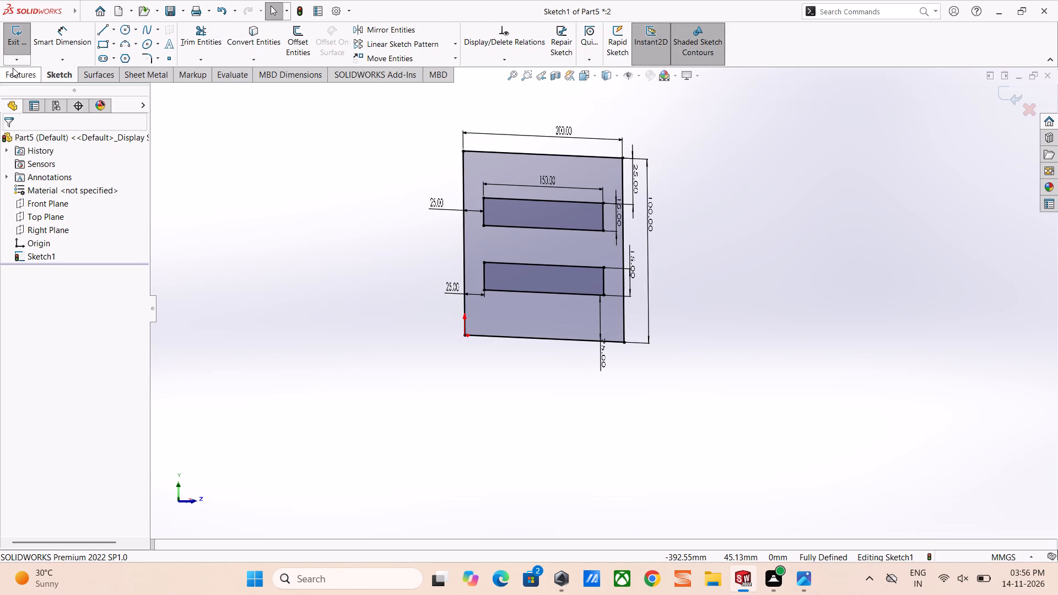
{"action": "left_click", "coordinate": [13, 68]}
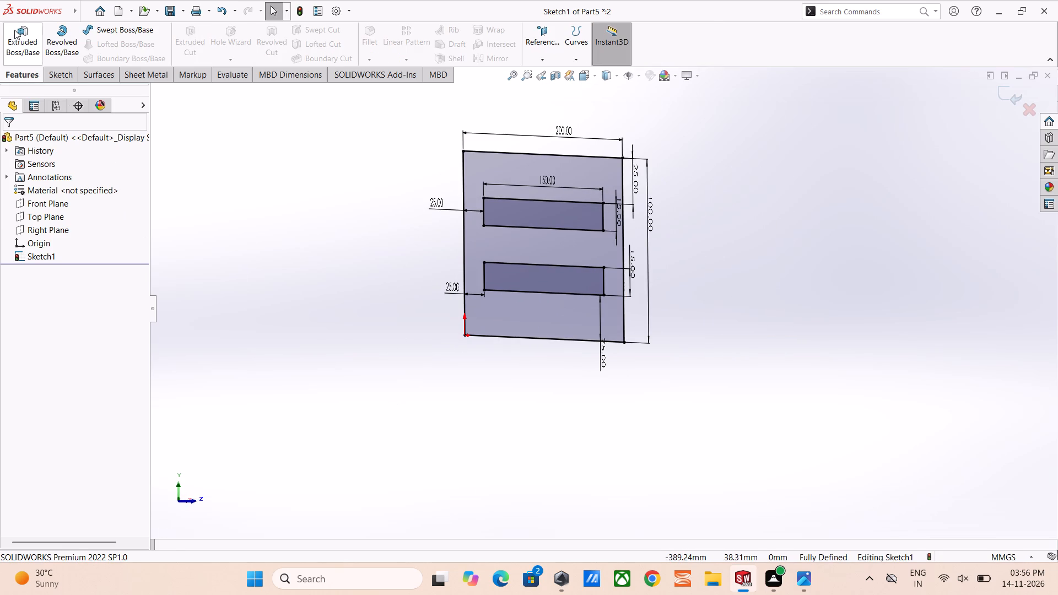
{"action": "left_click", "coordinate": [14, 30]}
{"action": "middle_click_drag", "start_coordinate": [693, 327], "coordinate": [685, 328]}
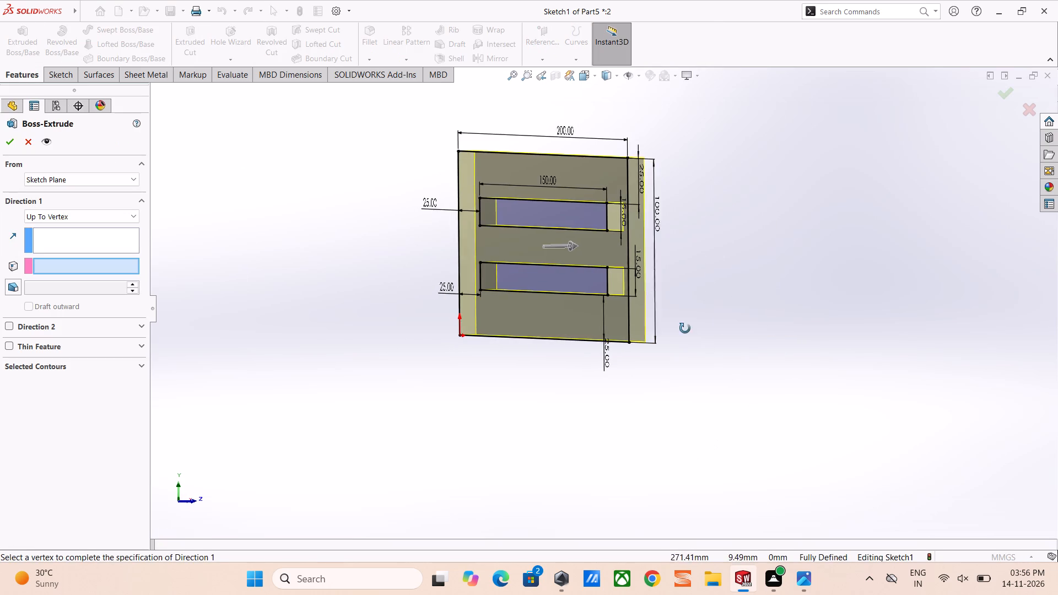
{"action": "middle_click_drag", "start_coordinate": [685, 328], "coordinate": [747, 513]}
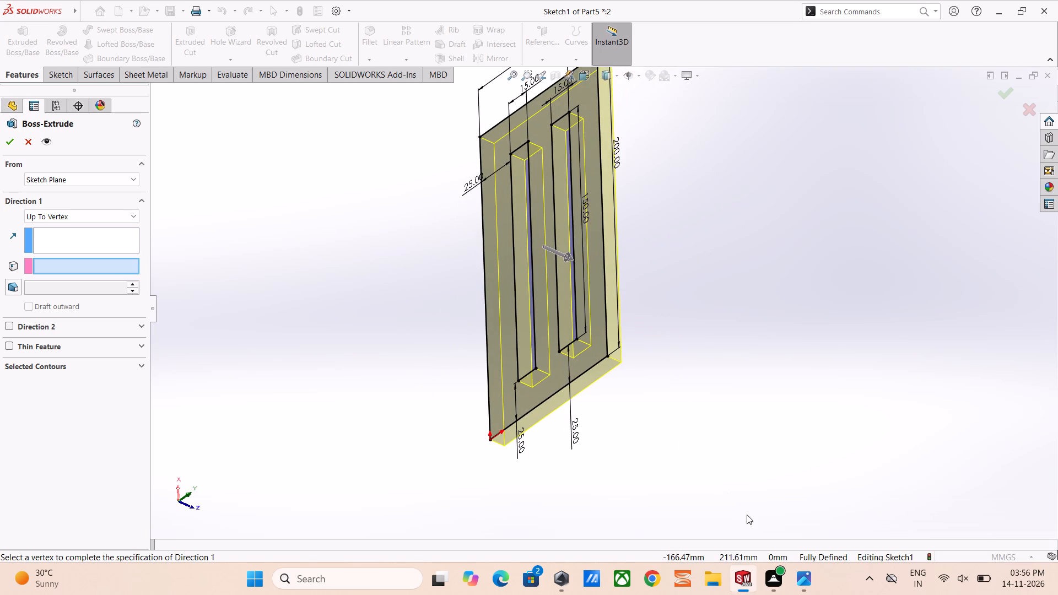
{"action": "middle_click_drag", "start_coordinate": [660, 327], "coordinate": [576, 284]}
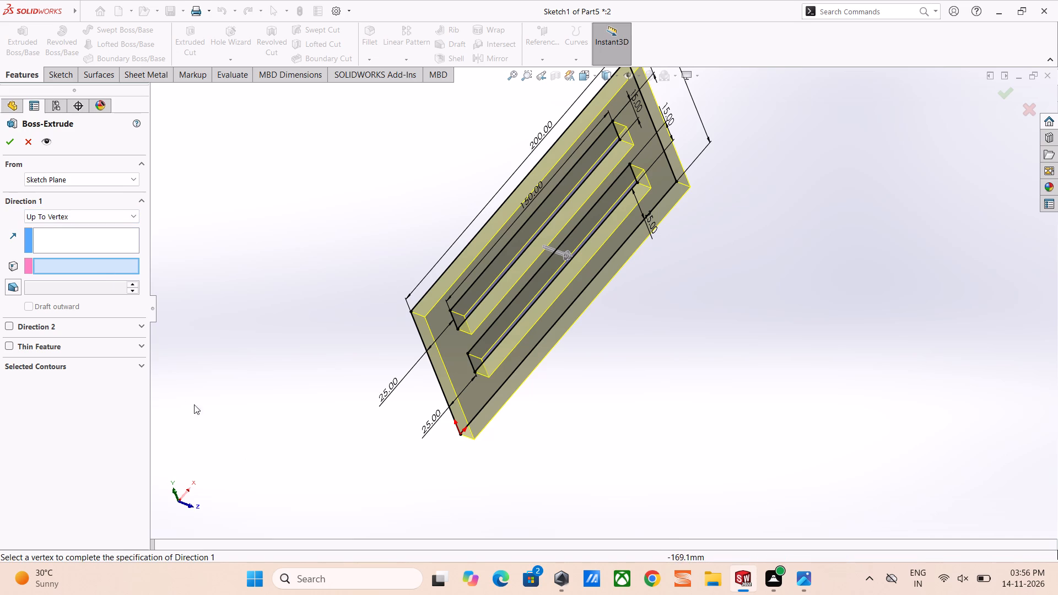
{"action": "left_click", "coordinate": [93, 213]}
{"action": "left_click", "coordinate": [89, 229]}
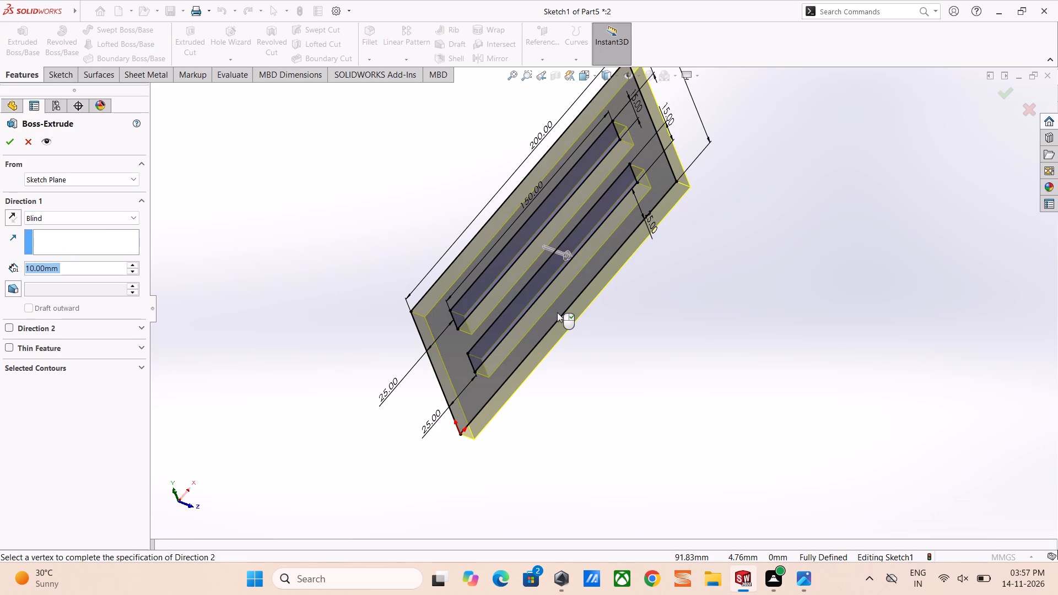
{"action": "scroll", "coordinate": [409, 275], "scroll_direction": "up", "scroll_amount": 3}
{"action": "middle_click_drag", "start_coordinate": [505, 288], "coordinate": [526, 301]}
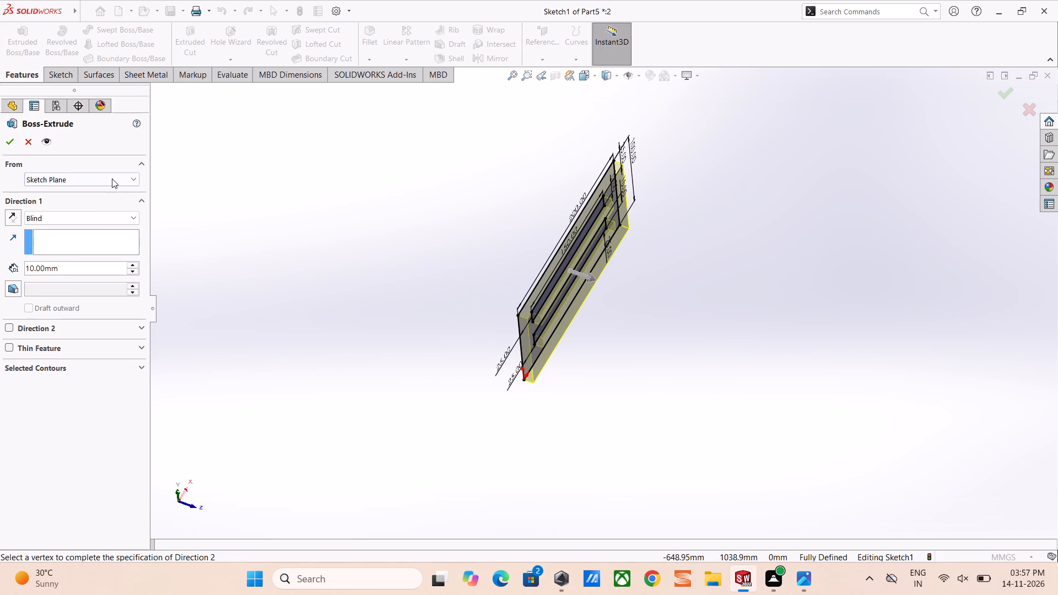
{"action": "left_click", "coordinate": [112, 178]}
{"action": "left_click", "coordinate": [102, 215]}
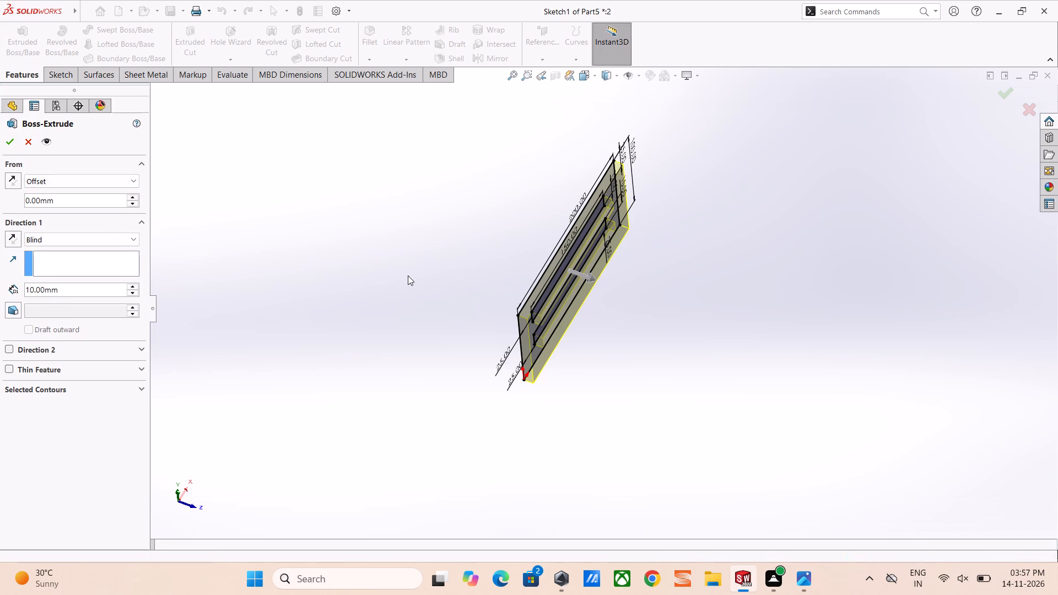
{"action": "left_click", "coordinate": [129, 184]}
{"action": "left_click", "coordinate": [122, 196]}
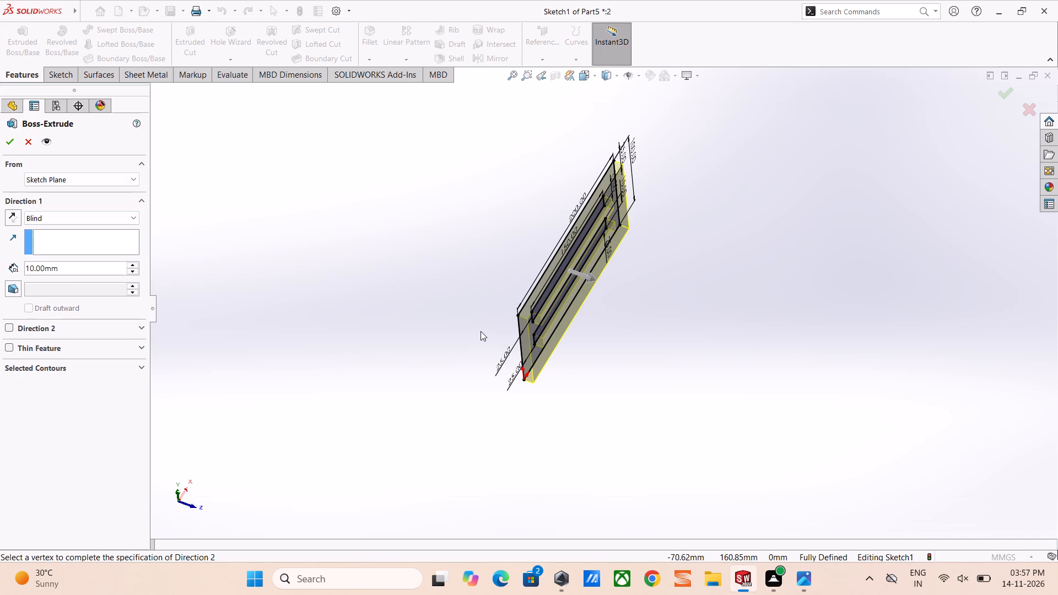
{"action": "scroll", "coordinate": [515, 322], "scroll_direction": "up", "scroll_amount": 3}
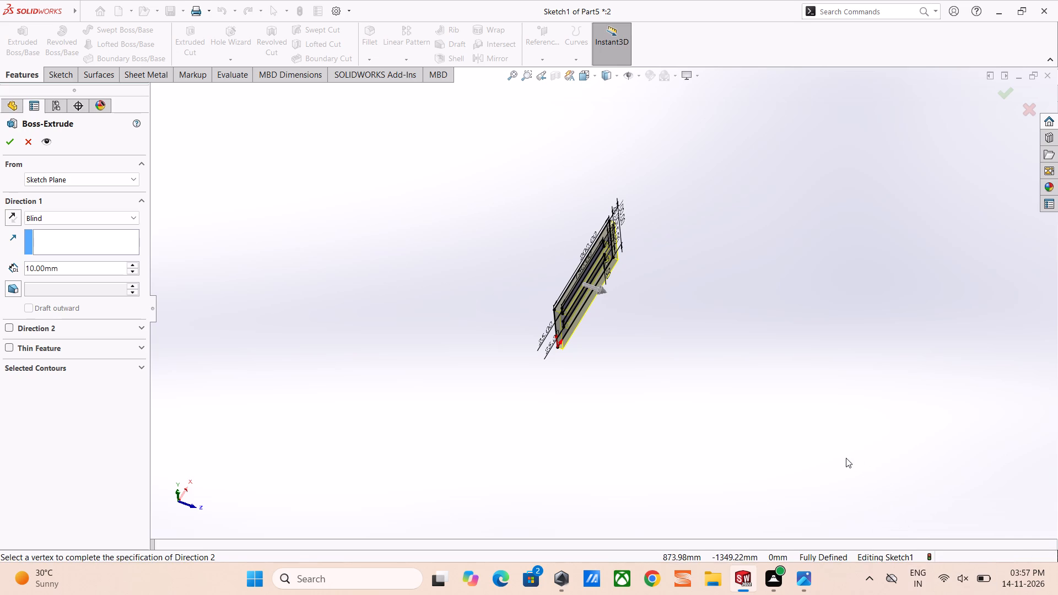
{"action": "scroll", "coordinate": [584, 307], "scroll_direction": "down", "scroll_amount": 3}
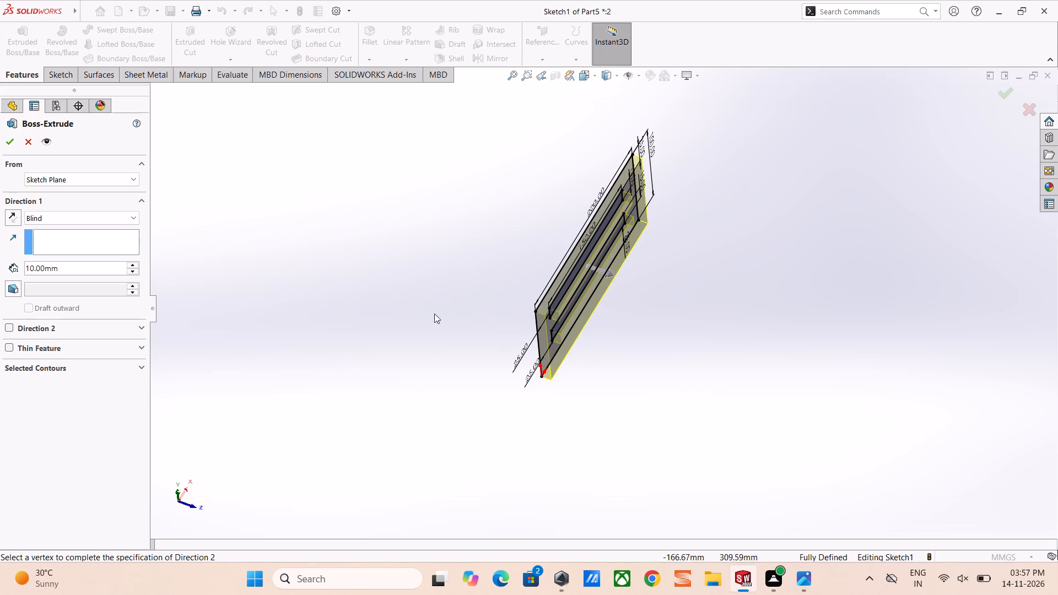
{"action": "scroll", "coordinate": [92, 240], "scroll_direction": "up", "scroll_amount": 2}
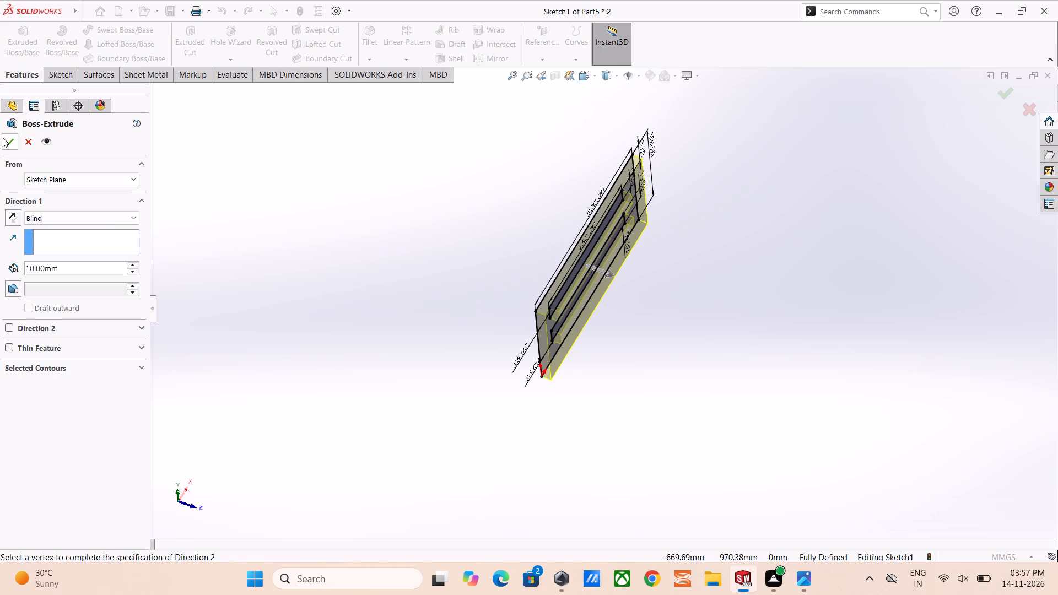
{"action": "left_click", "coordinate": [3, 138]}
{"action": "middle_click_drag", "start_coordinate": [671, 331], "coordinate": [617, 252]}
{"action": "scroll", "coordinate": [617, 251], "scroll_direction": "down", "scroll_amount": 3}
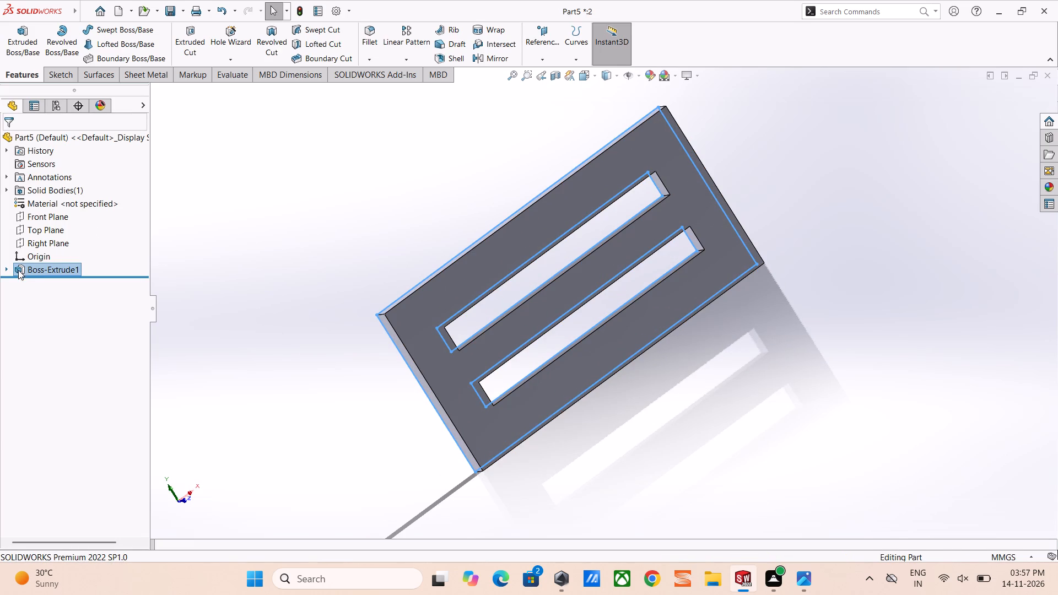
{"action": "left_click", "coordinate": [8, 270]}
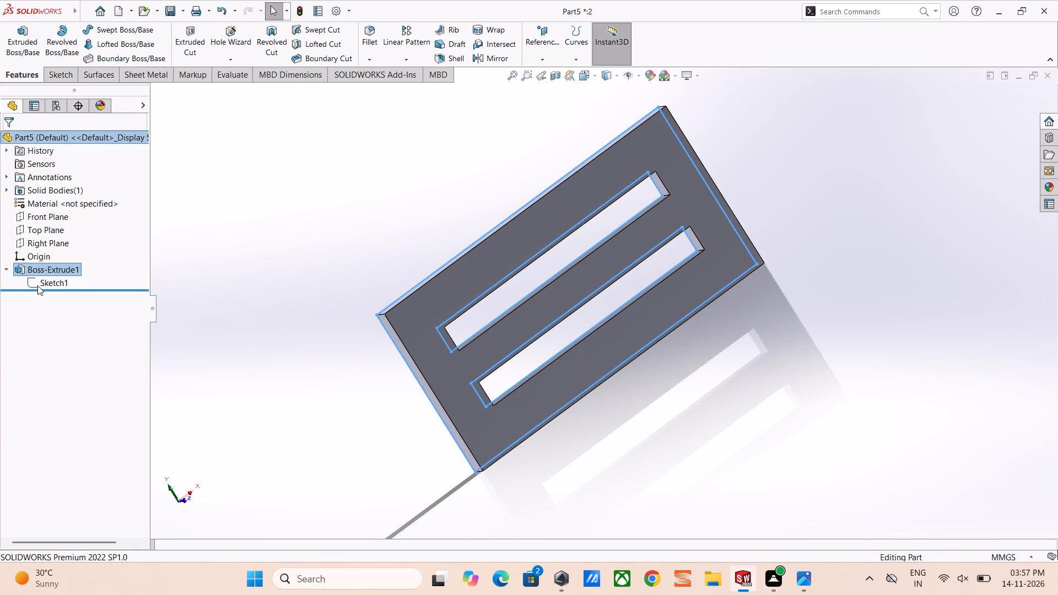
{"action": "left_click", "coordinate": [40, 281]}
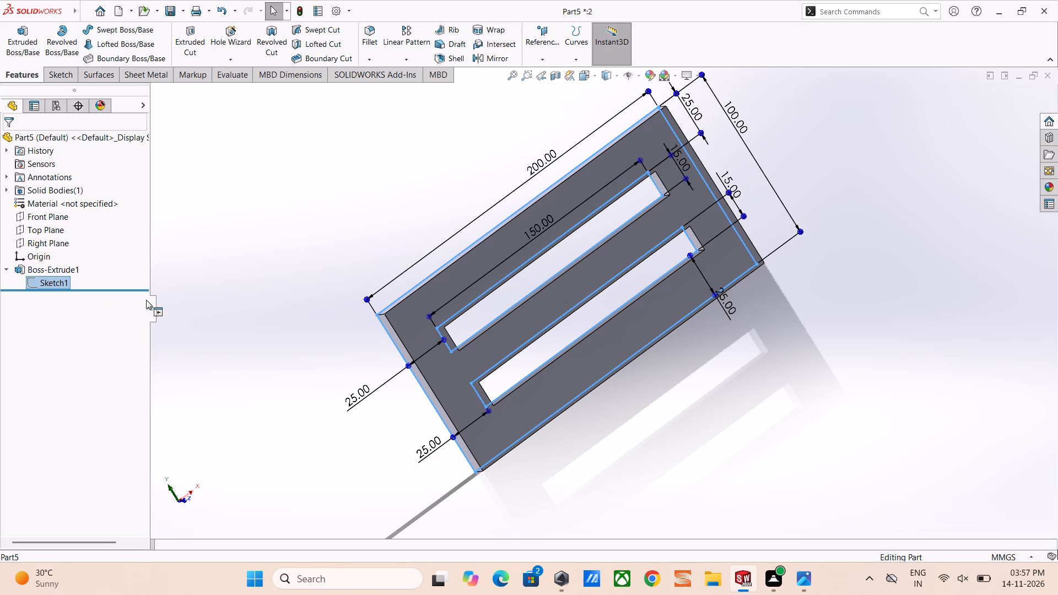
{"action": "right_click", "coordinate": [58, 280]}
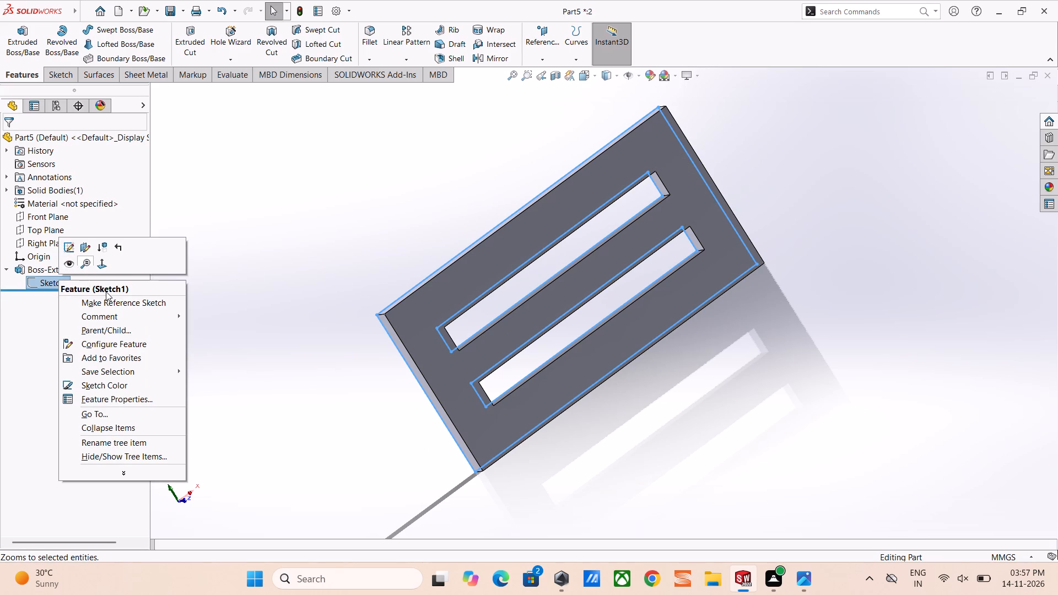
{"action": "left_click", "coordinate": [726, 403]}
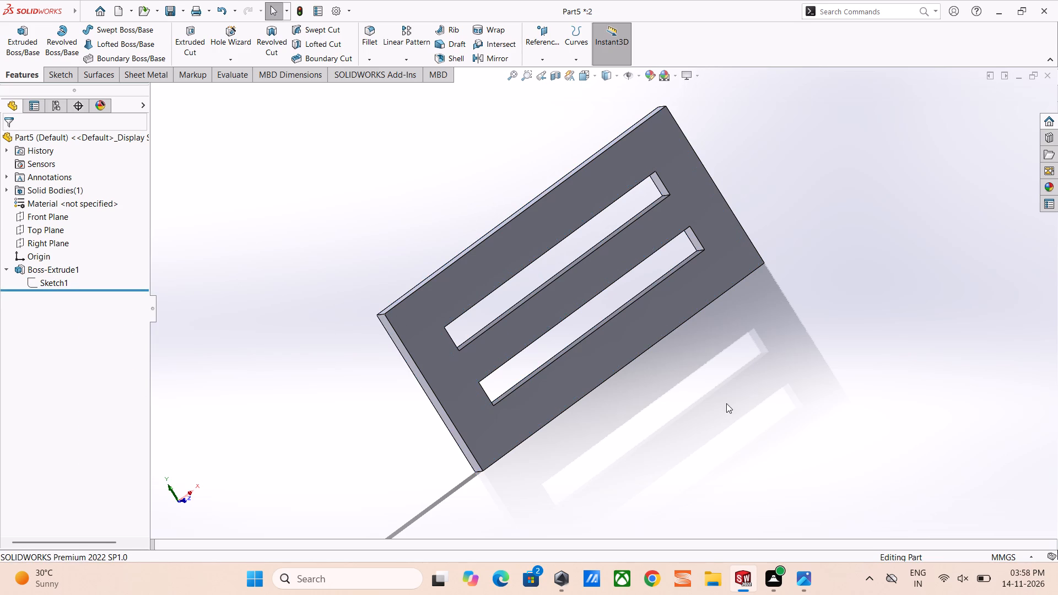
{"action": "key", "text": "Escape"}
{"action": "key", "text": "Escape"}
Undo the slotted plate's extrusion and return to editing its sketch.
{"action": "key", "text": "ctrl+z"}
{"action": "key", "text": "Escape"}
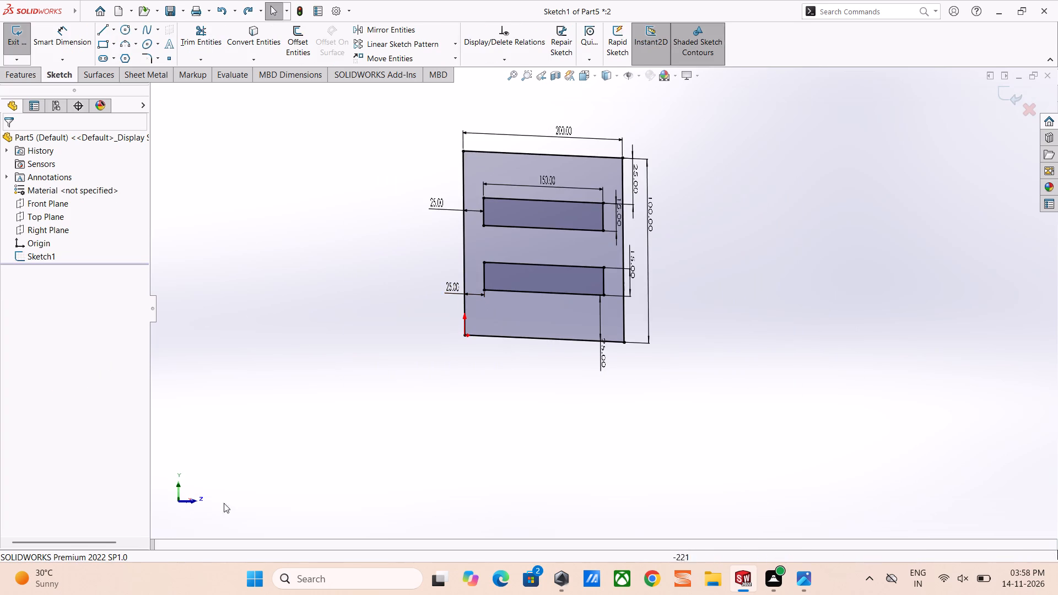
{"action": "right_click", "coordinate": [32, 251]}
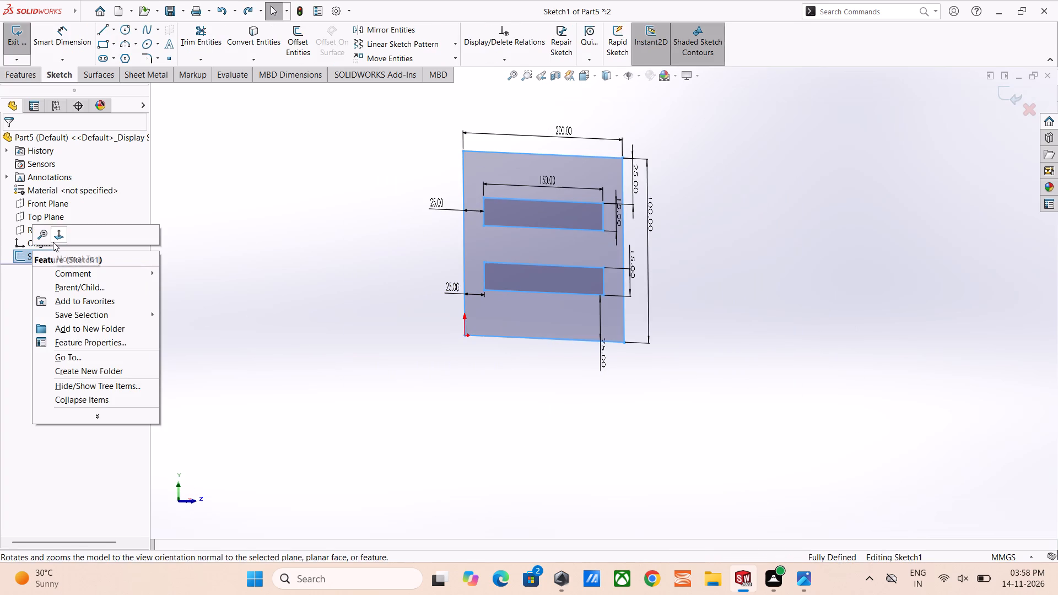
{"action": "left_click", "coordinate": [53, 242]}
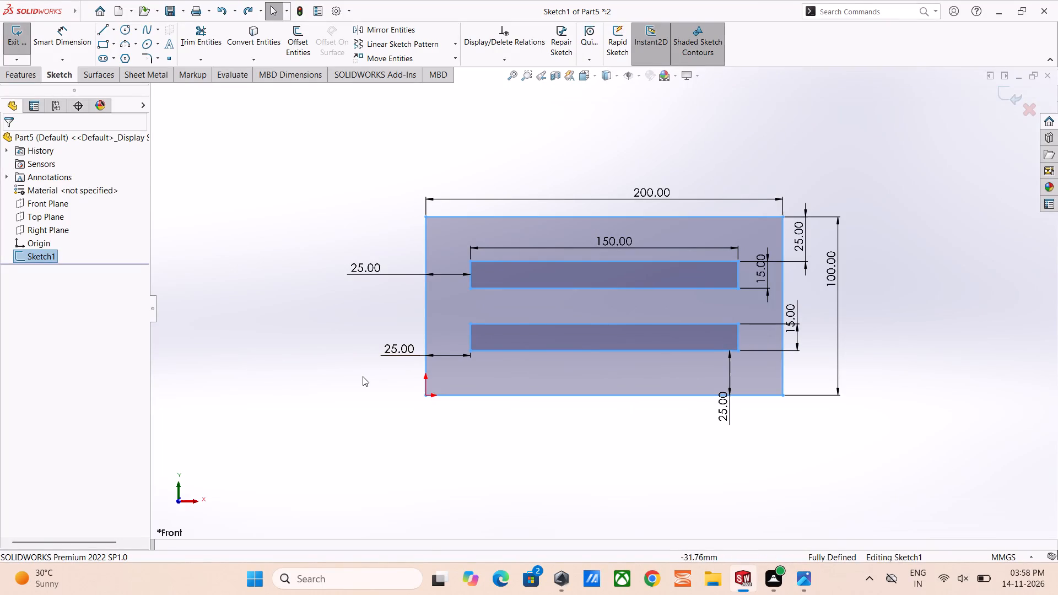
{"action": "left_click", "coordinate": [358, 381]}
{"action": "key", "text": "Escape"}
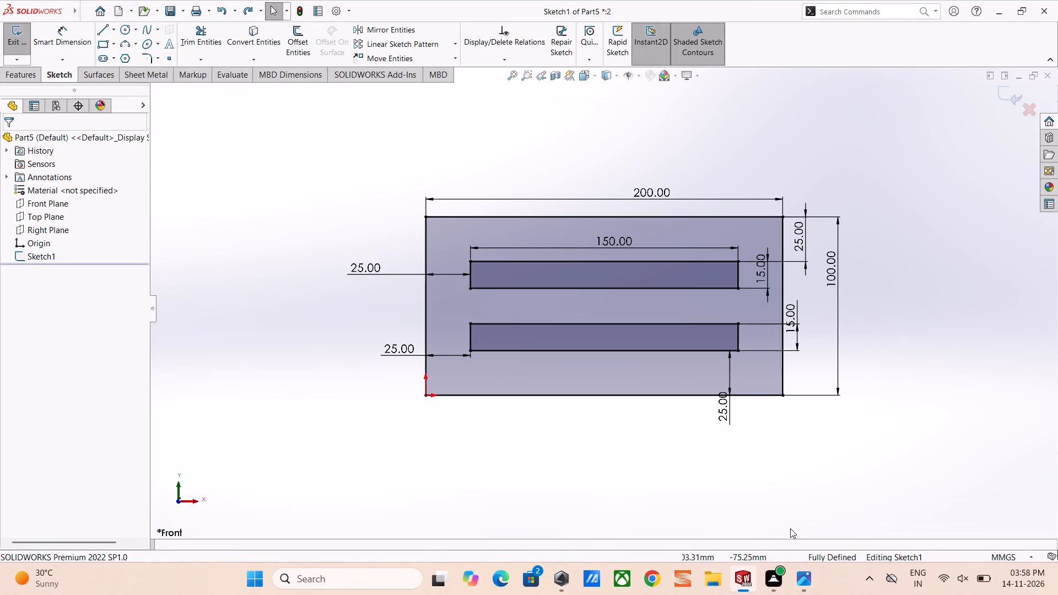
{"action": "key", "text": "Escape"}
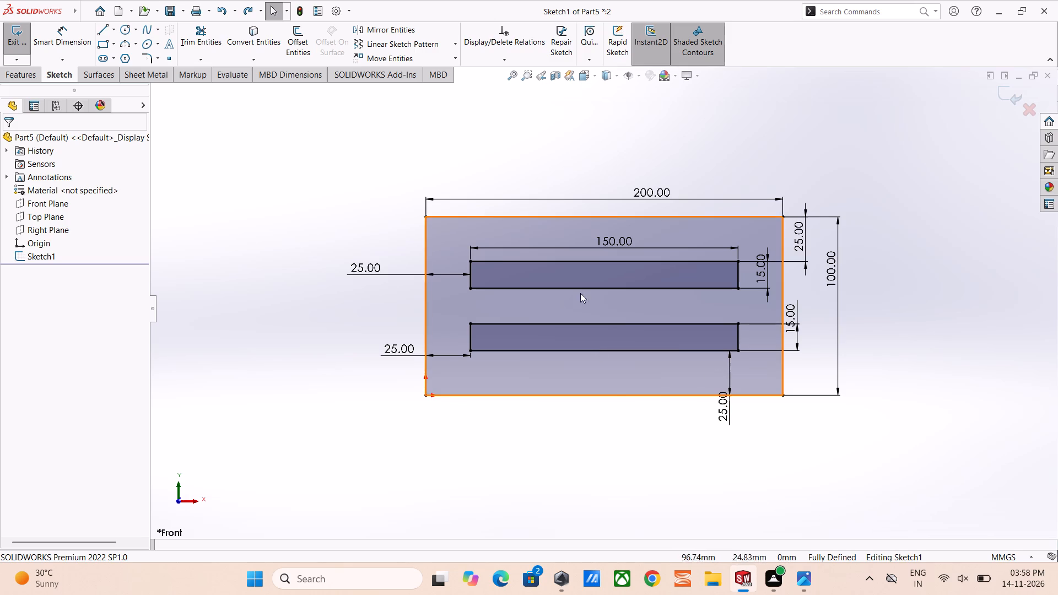
Delete both inner slot rectangles and their associated dimensions from the sketch, keeping only the 200 by 100 mm outline.
{"action": "left_click_drag", "start_coordinate": [445, 233], "coordinate": [728, 375]}
{"action": "key", "text": "Escape"}
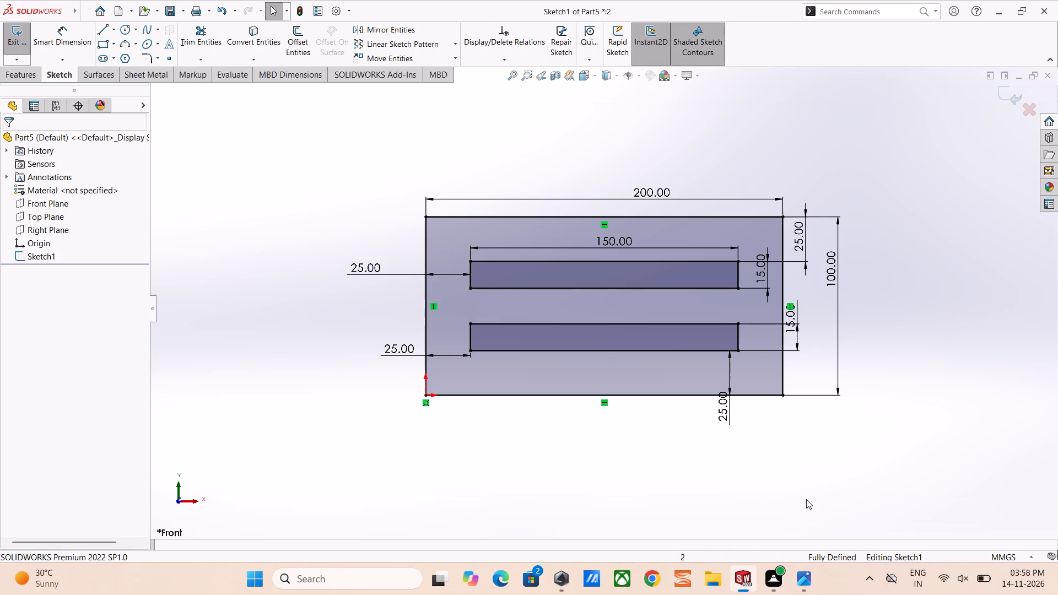
{"action": "key", "text": "Escape"}
{"action": "key", "text": "Escape"}
{"action": "key", "text": "Escape"}
{"action": "right_click", "coordinate": [23, 257]}
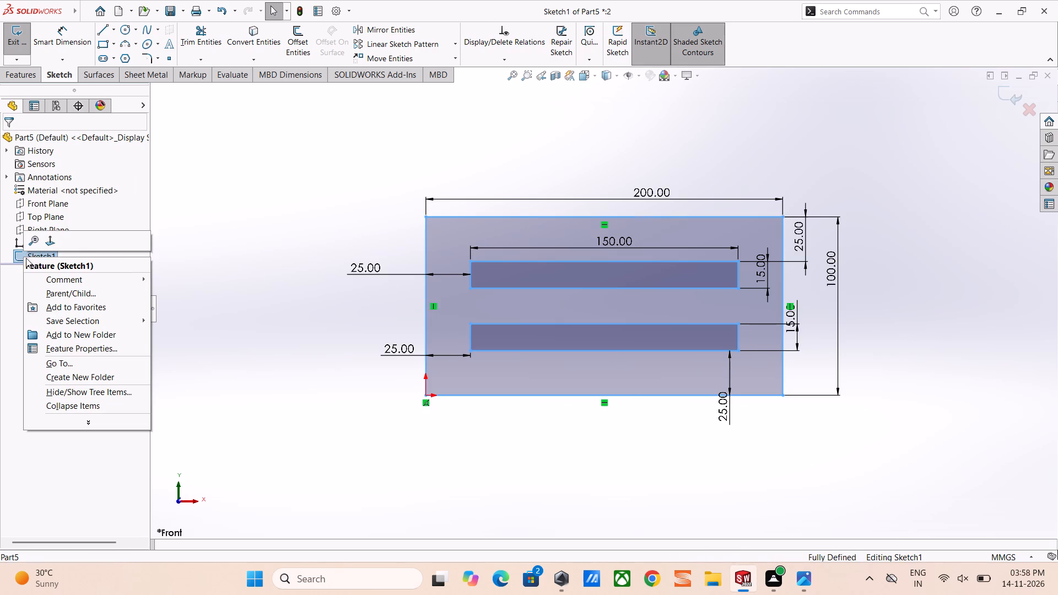
{"action": "left_click", "coordinate": [181, 283]}
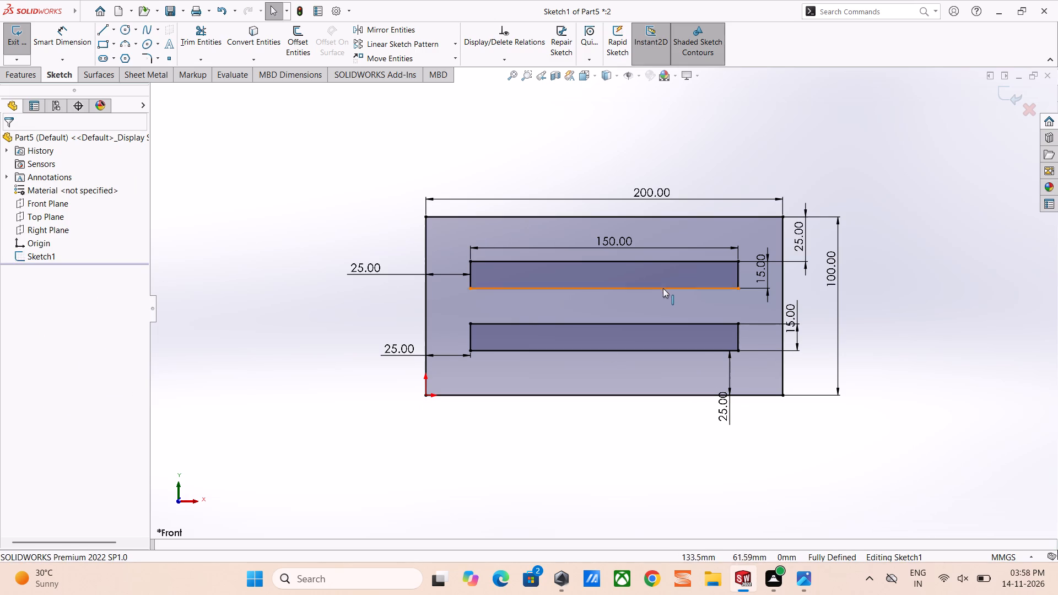
{"action": "left_click", "coordinate": [663, 278]}
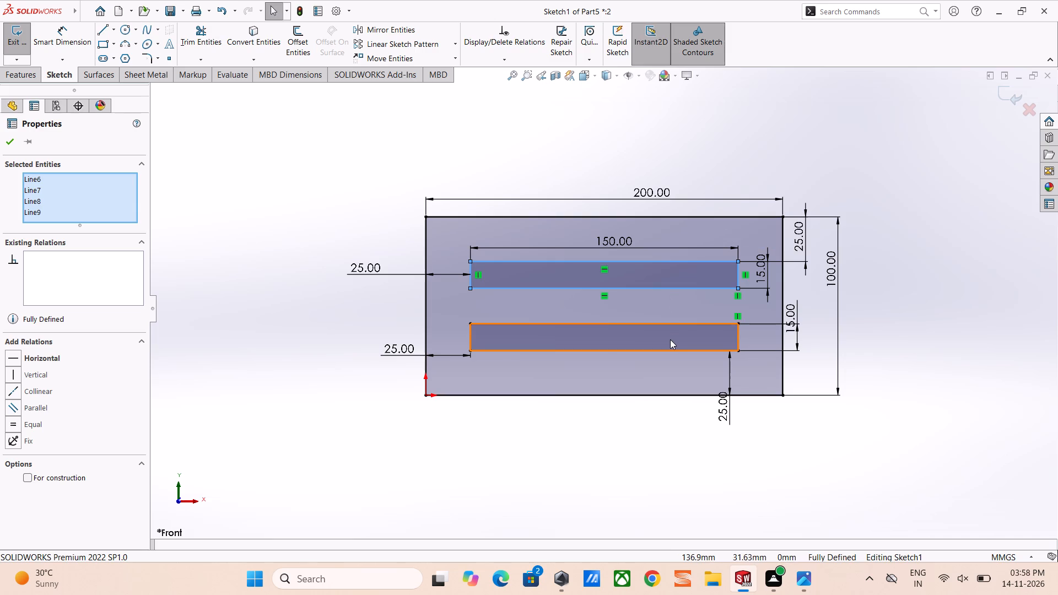
{"action": "left_click", "coordinate": [670, 339], "text": "ctrl"}
{"action": "right_click", "coordinate": [670, 339]}
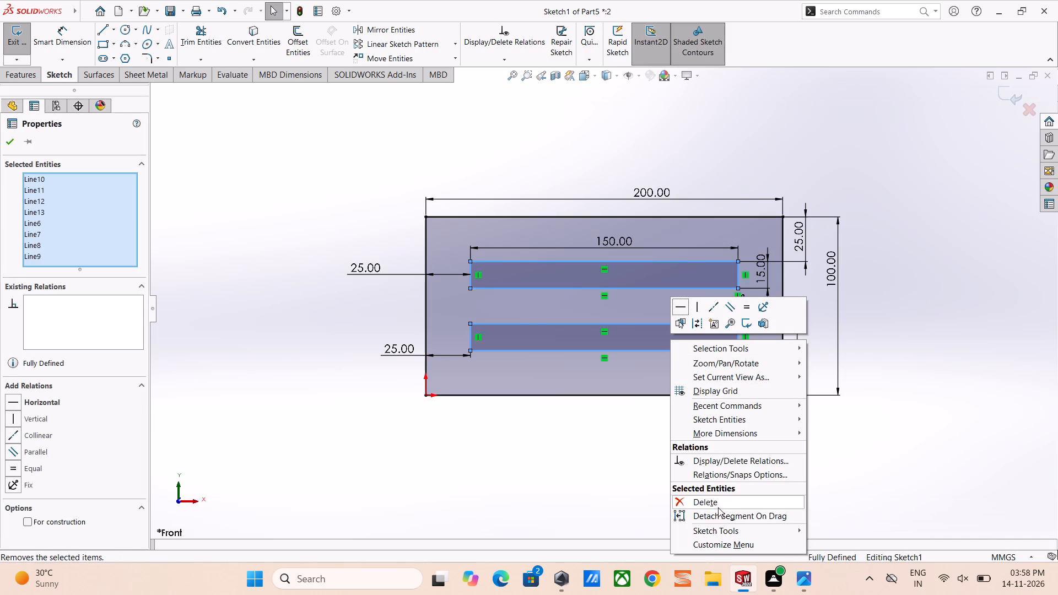
{"action": "left_click", "coordinate": [720, 505]}
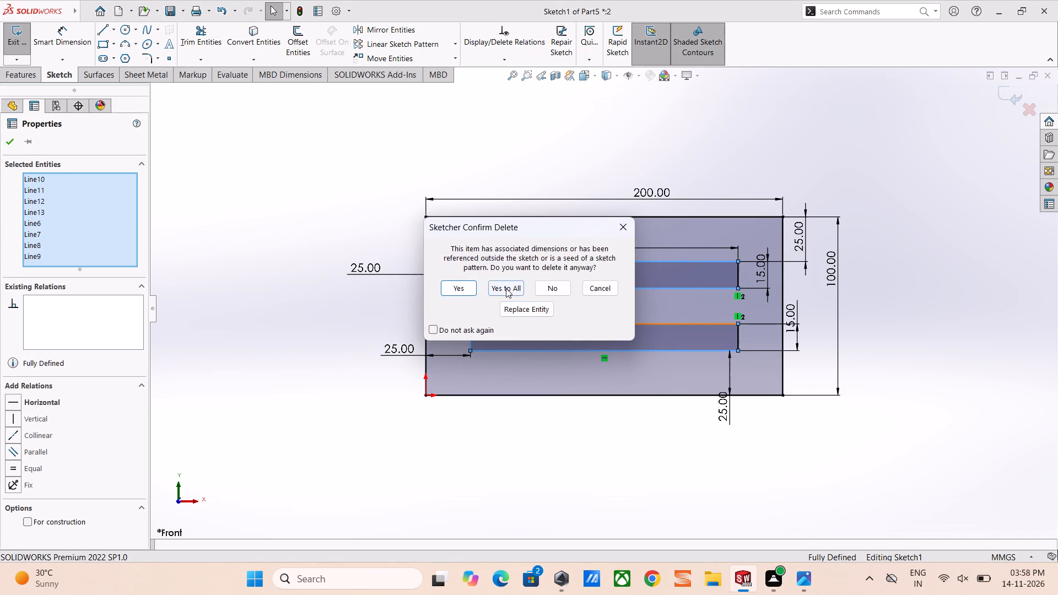
{"action": "left_click", "coordinate": [506, 288]}
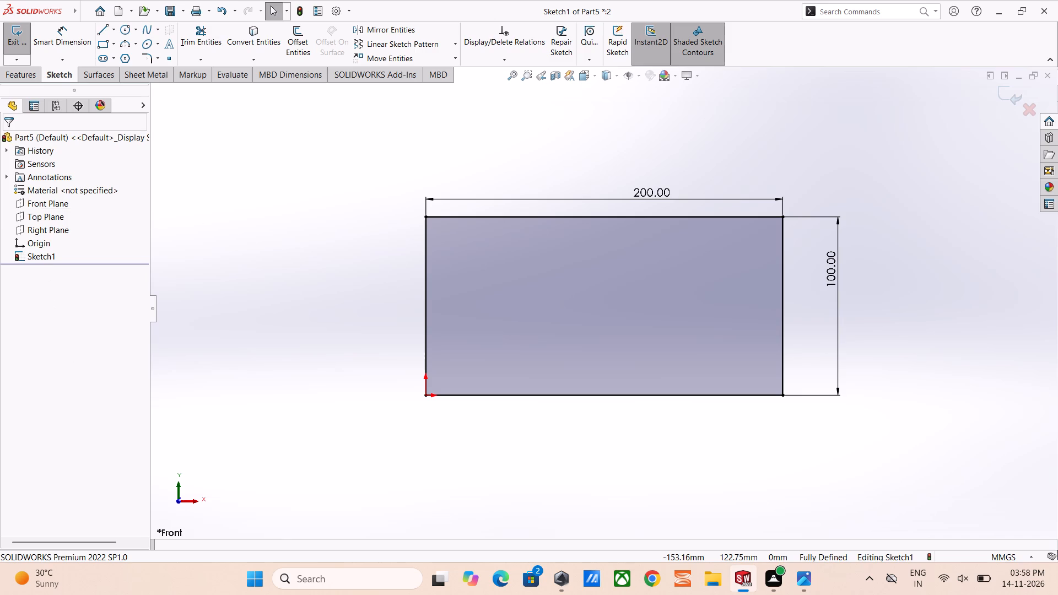
Extrude the plain rectangular outline as a boss from the sketch plane, with a blind depth of 30 mm.
{"action": "left_click", "coordinate": [25, 79]}
{"action": "left_click", "coordinate": [22, 41]}
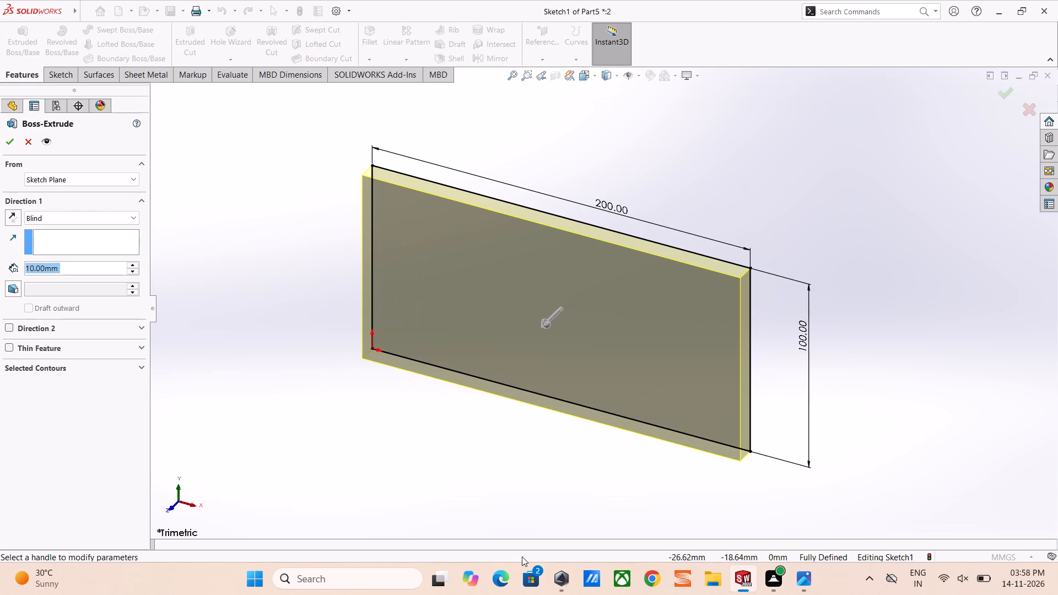
{"action": "type", "text": "30"}
{"action": "key", "text": "Return"}
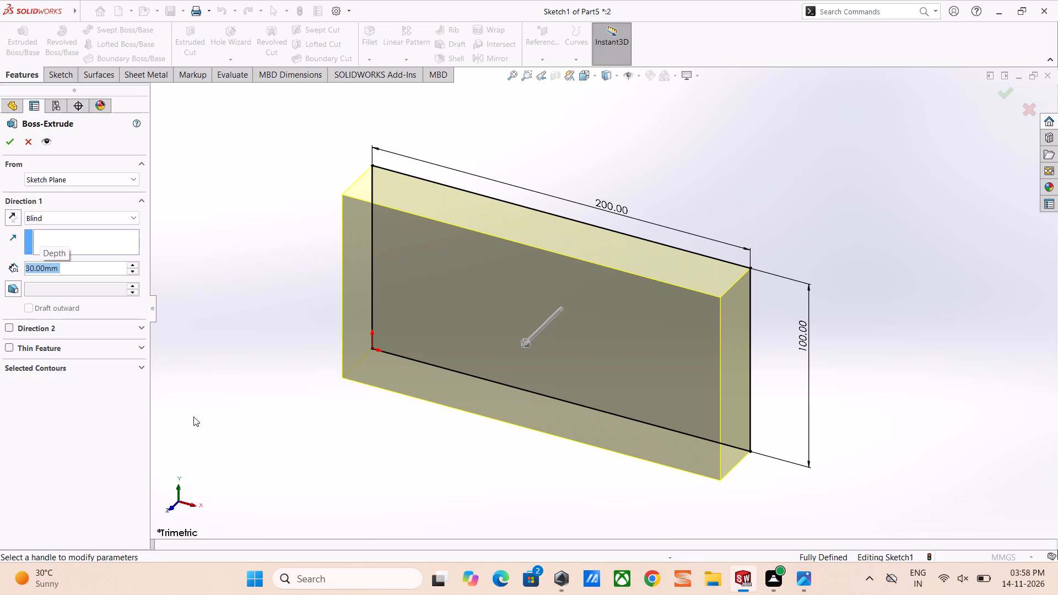
{"action": "left_click", "coordinate": [7, 147]}
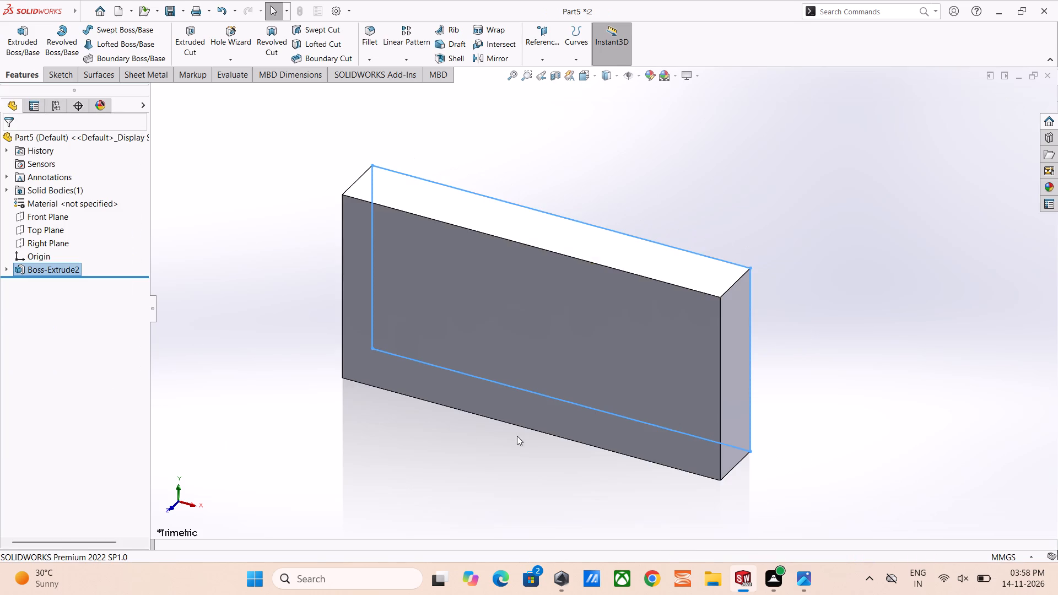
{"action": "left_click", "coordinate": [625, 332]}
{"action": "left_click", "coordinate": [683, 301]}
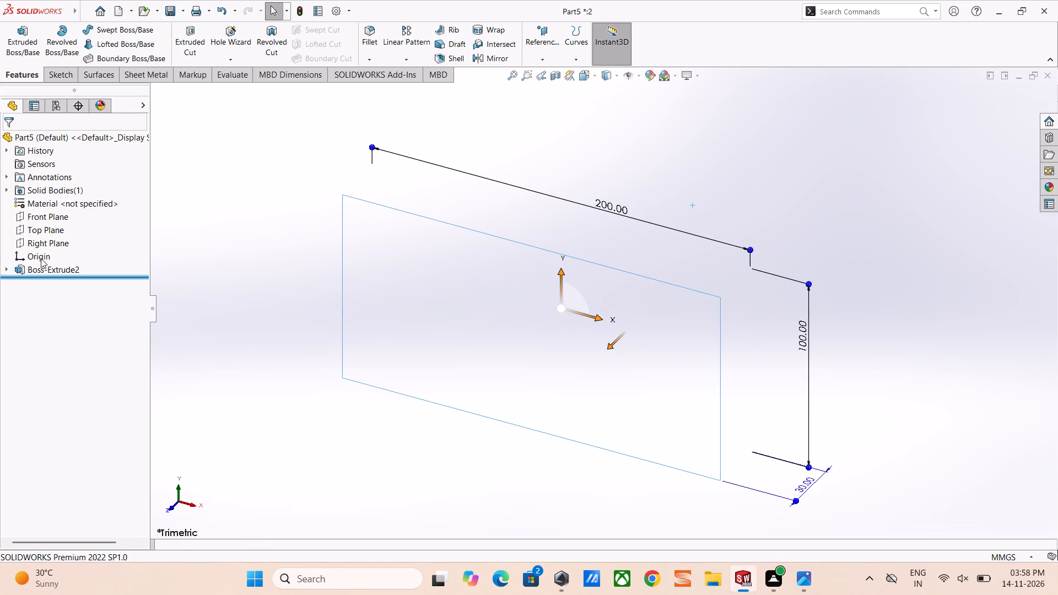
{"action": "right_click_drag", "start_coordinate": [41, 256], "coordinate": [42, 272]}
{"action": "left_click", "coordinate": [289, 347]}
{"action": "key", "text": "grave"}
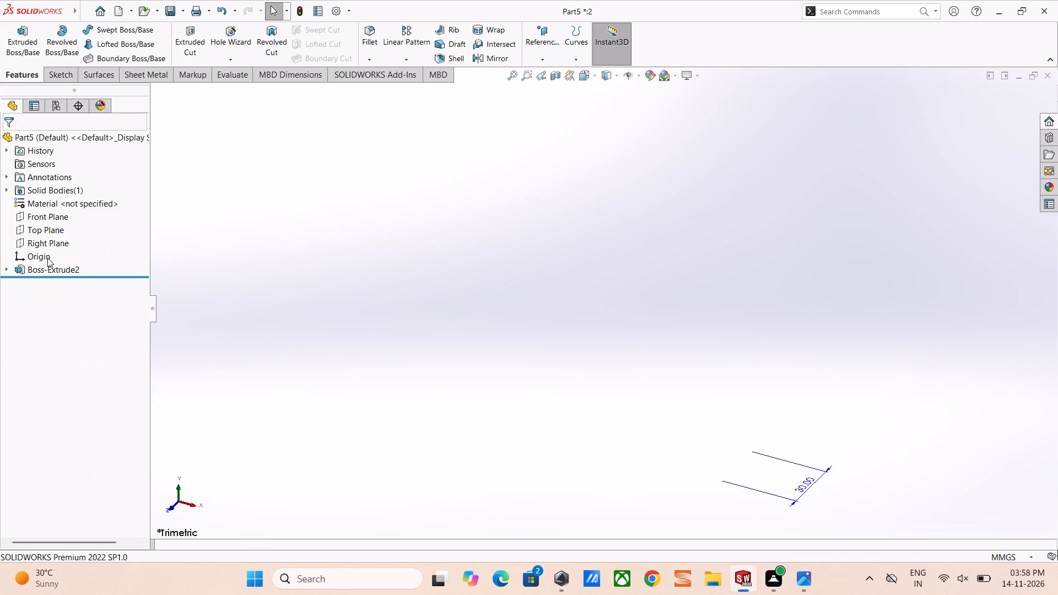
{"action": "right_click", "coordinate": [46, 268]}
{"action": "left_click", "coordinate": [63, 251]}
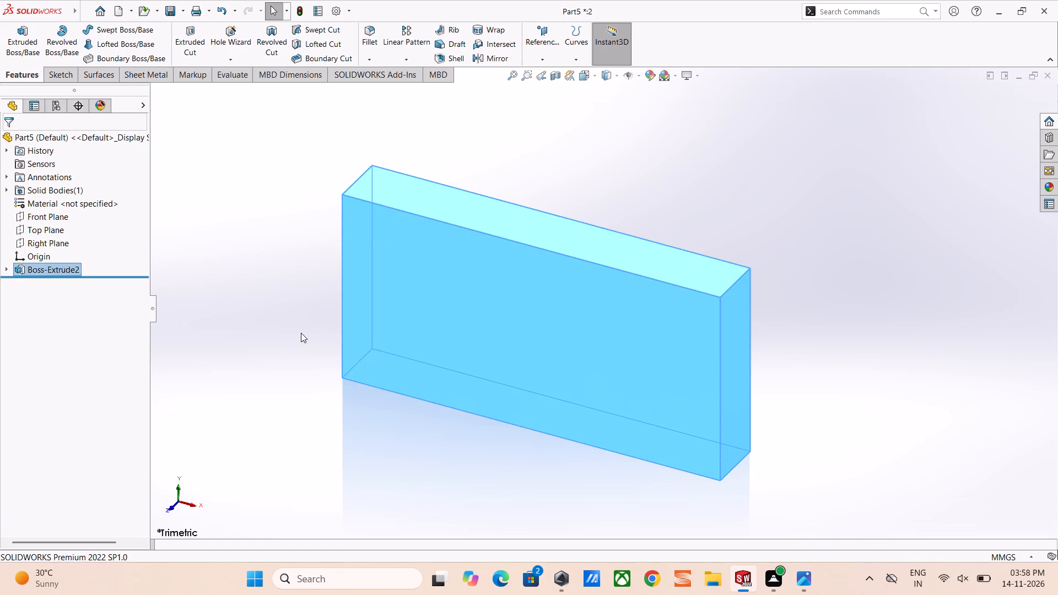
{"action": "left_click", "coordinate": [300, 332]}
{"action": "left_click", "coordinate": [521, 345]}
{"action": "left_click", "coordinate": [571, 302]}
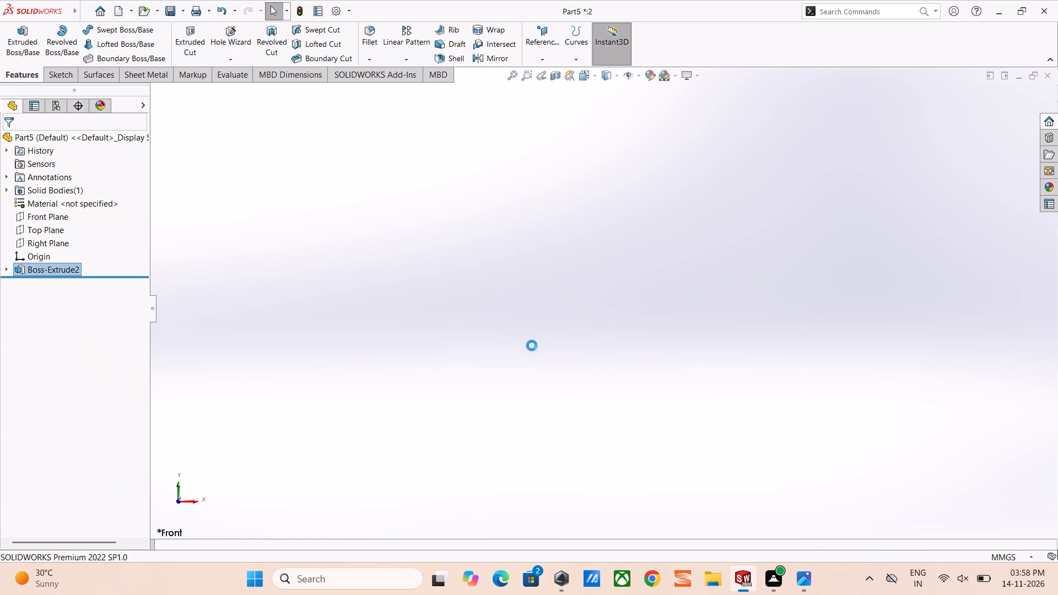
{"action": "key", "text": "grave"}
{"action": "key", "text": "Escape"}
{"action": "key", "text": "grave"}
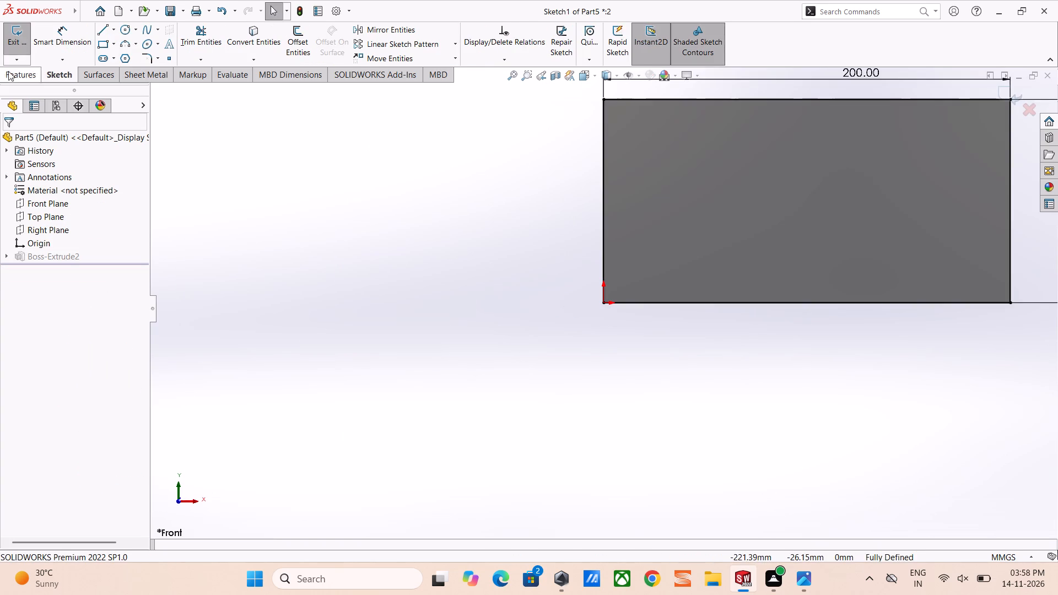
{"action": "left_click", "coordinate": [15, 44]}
Sketch two long horizontal corner rectangles on the block's front face, the upper about 25 mm and the lower about 10 mm high.
{"action": "middle_click_drag", "start_coordinate": [840, 290], "coordinate": [827, 337]}
{"action": "scroll", "coordinate": [827, 337], "scroll_direction": "up", "scroll_amount": 2}
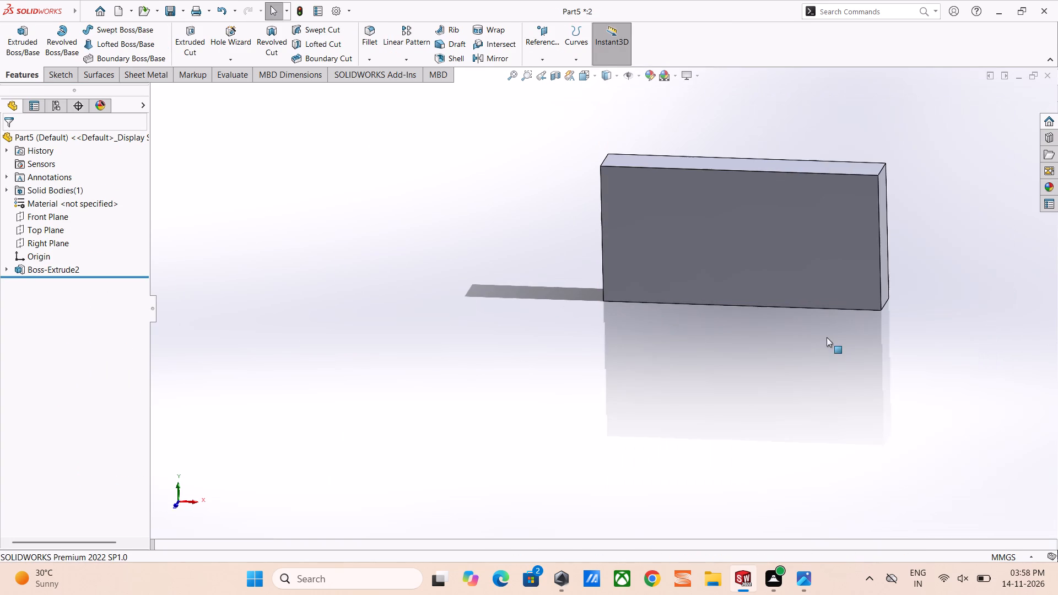
{"action": "left_click", "coordinate": [784, 266]}
{"action": "left_click", "coordinate": [830, 230]}
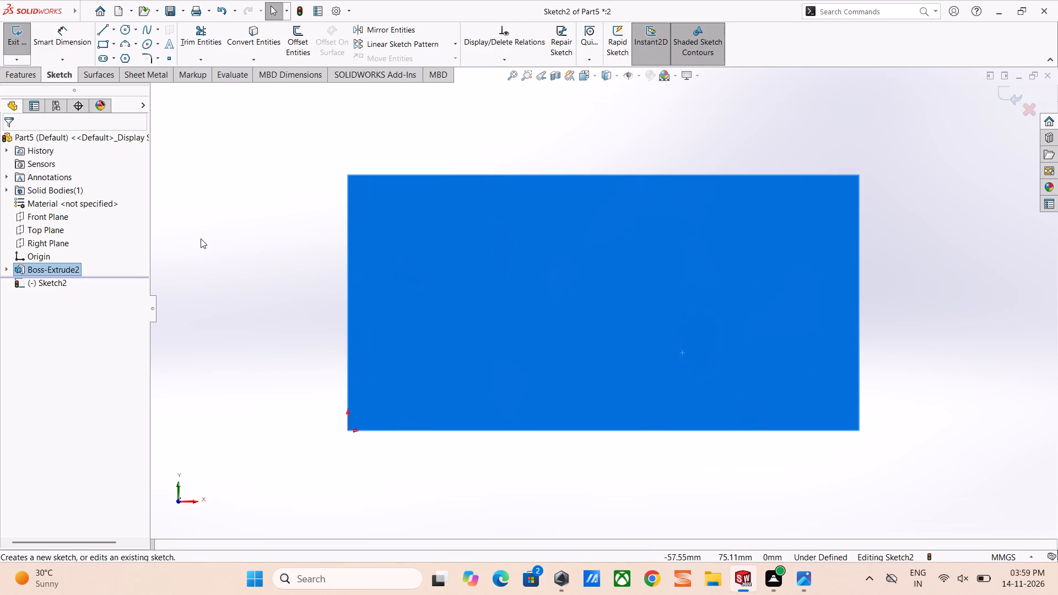
{"action": "left_click", "coordinate": [100, 44]}
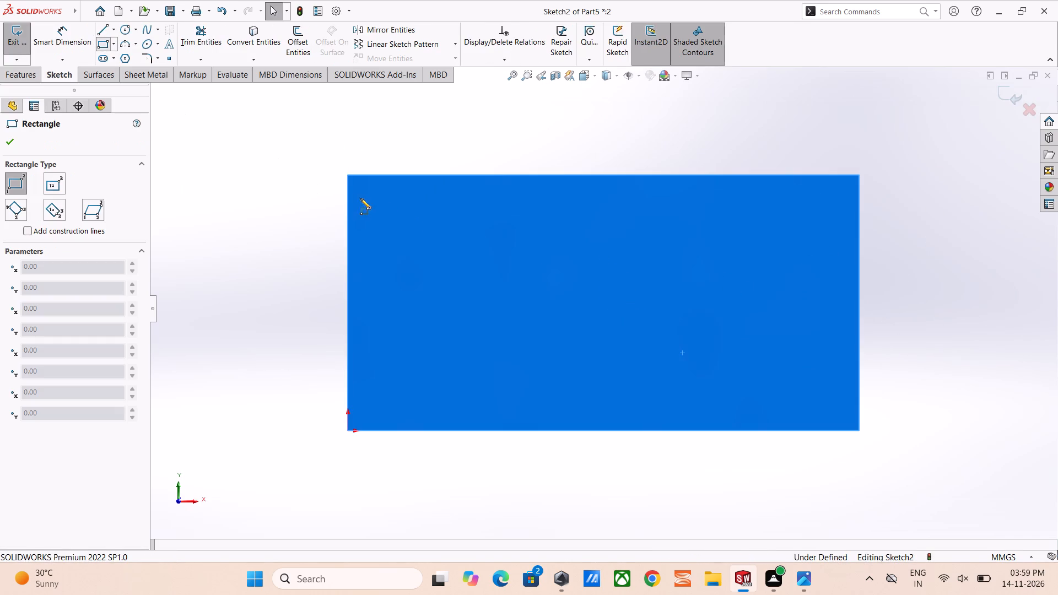
{"action": "left_click", "coordinate": [385, 220]}
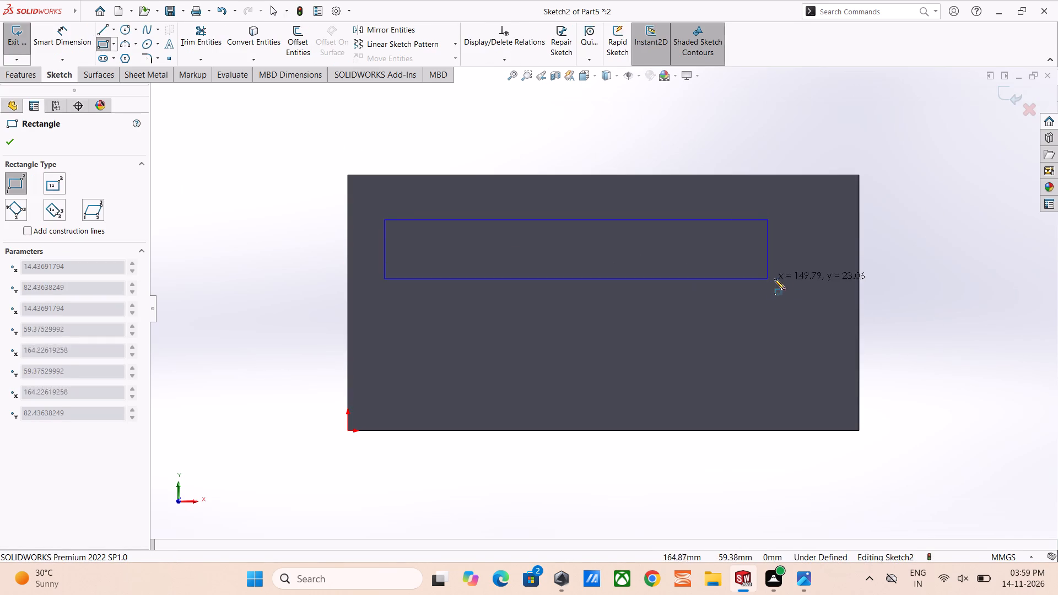
{"action": "left_click", "coordinate": [819, 285]}
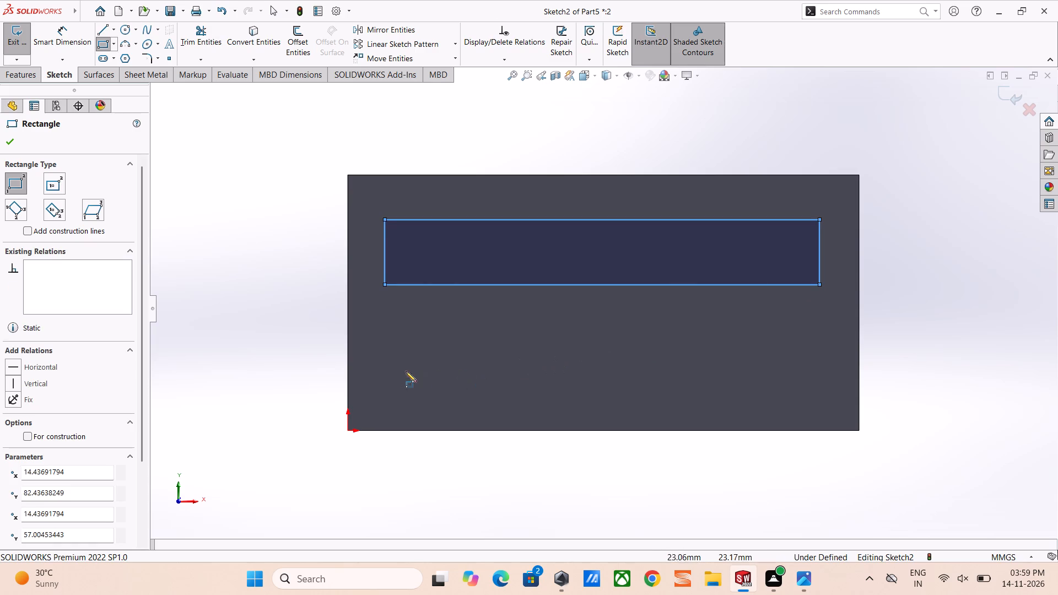
{"action": "left_click", "coordinate": [385, 342]}
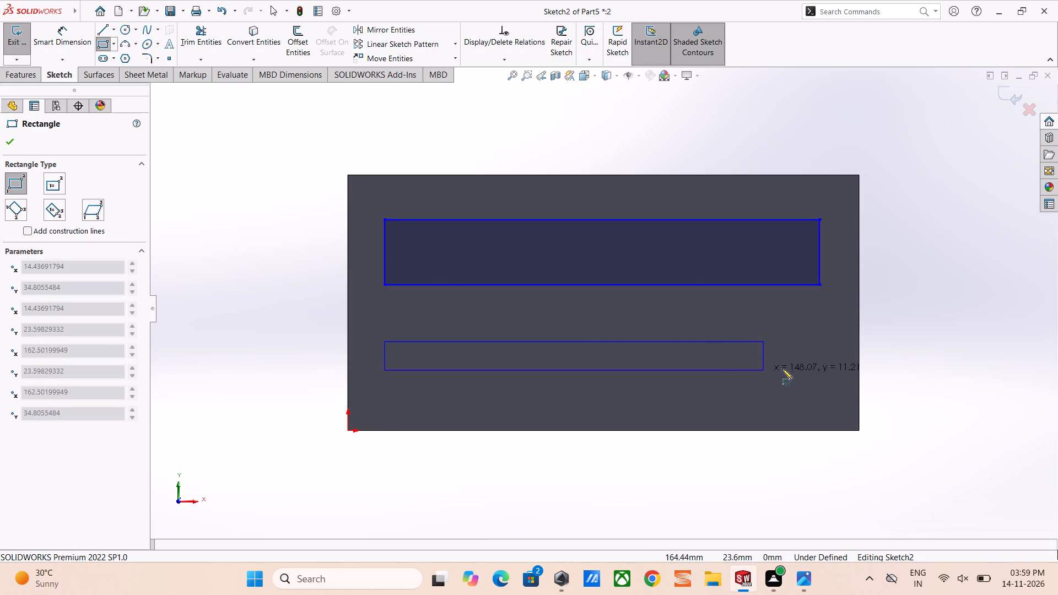
{"action": "left_click", "coordinate": [819, 368]}
{"action": "right_click_drag", "start_coordinate": [904, 388], "coordinate": [870, 228]}
{"action": "key", "text": "Escape"}
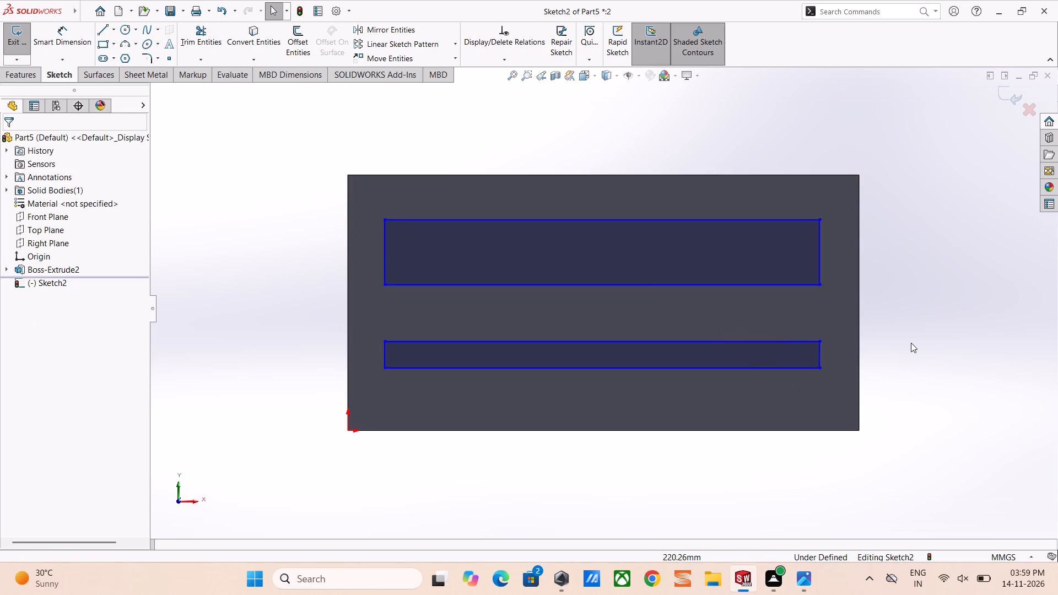
Dimension the heights of the upper and lower rectangles to 15 mm each.
{"action": "right_click_drag", "start_coordinate": [969, 371], "coordinate": [949, 223]}
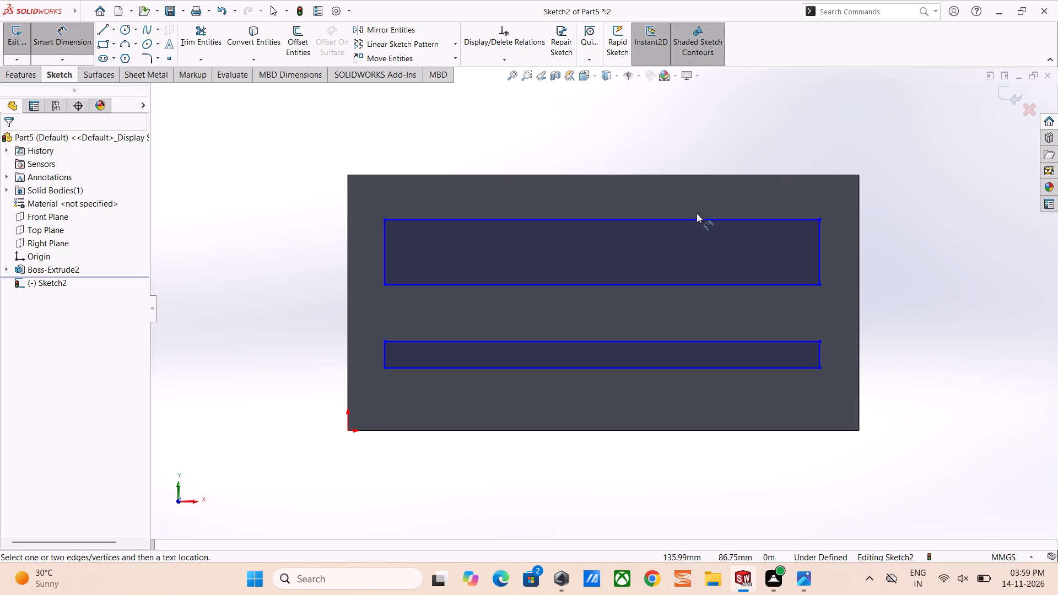
{"action": "left_click", "coordinate": [817, 259]}
{"action": "left_click", "coordinate": [904, 259]}
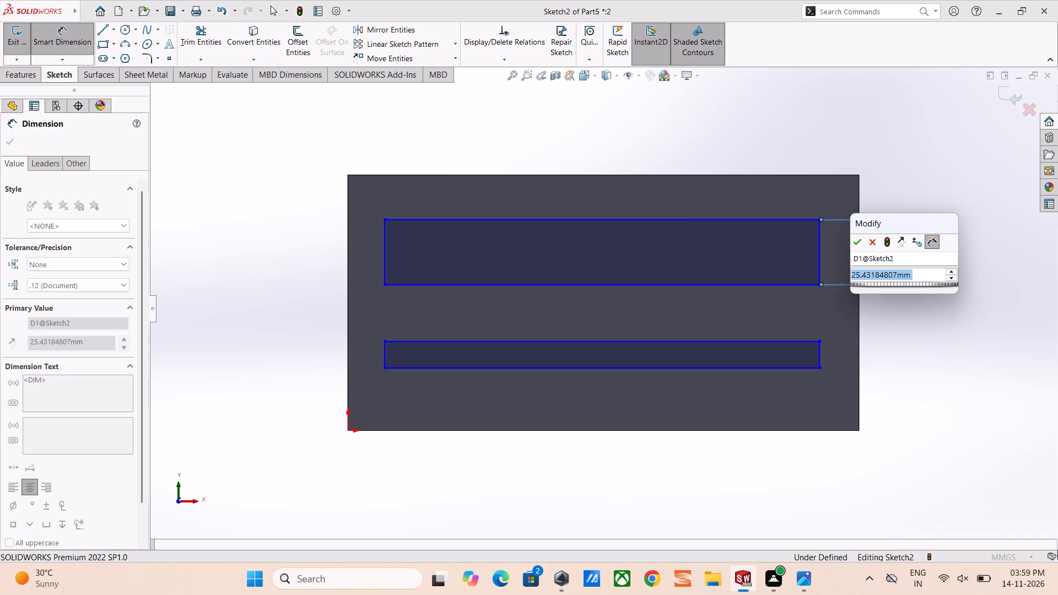
{"action": "type", "text": "15"}
{"action": "key", "text": "Return"}
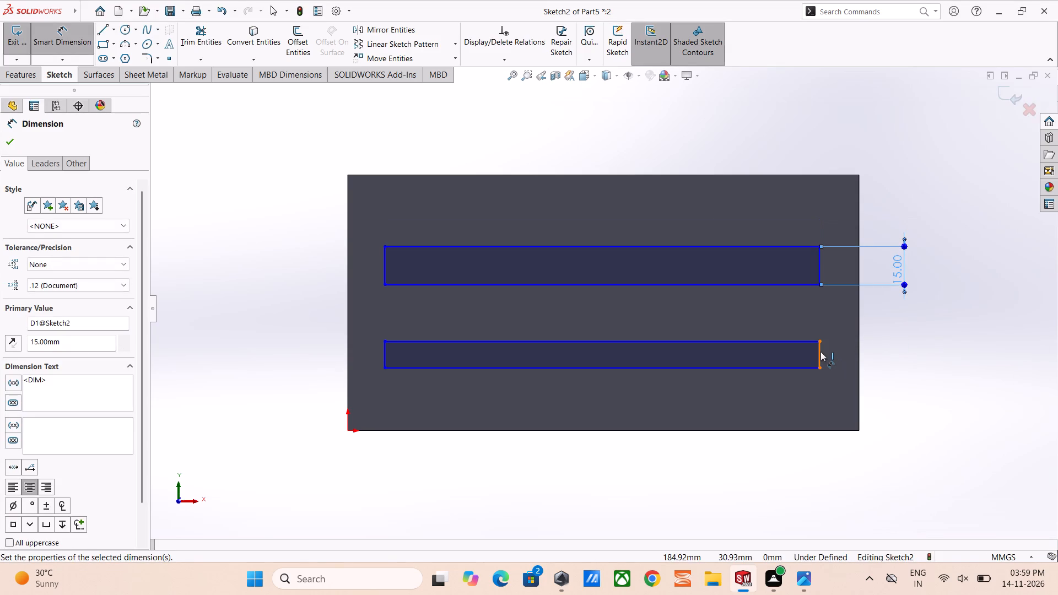
{"action": "left_click", "coordinate": [821, 351]}
{"action": "left_click", "coordinate": [930, 349]}
{"action": "type", "text": "15"}
{"action": "key", "text": "Return"}
{"action": "key", "text": "Return"}
{"action": "key", "text": "Return"}
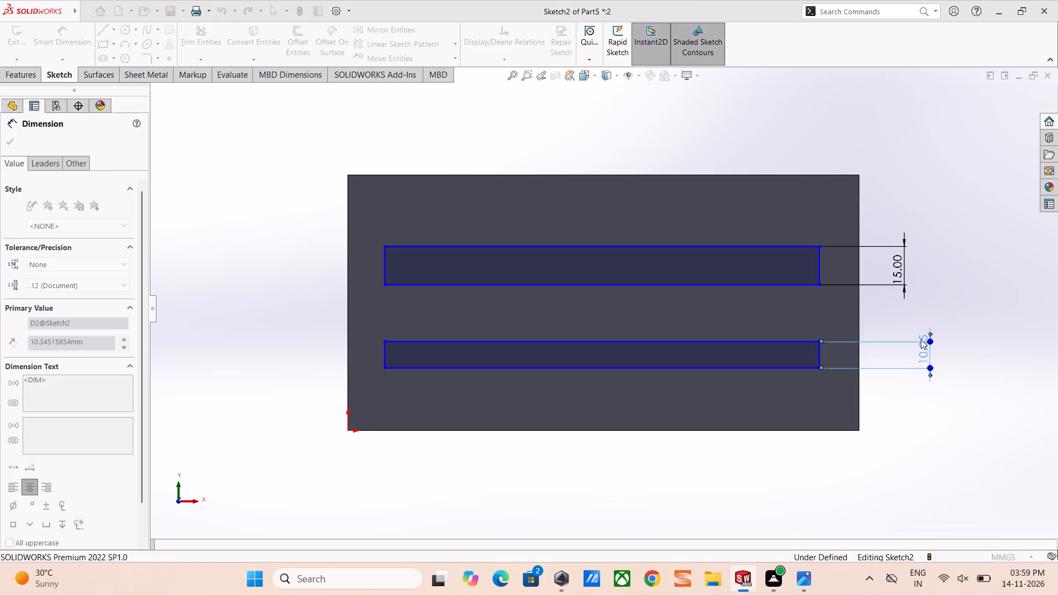
Dimension the gaps from the upper rectangle's left and right ends to the block's matching side edges to 25 mm each.
{"action": "left_click", "coordinate": [384, 262]}
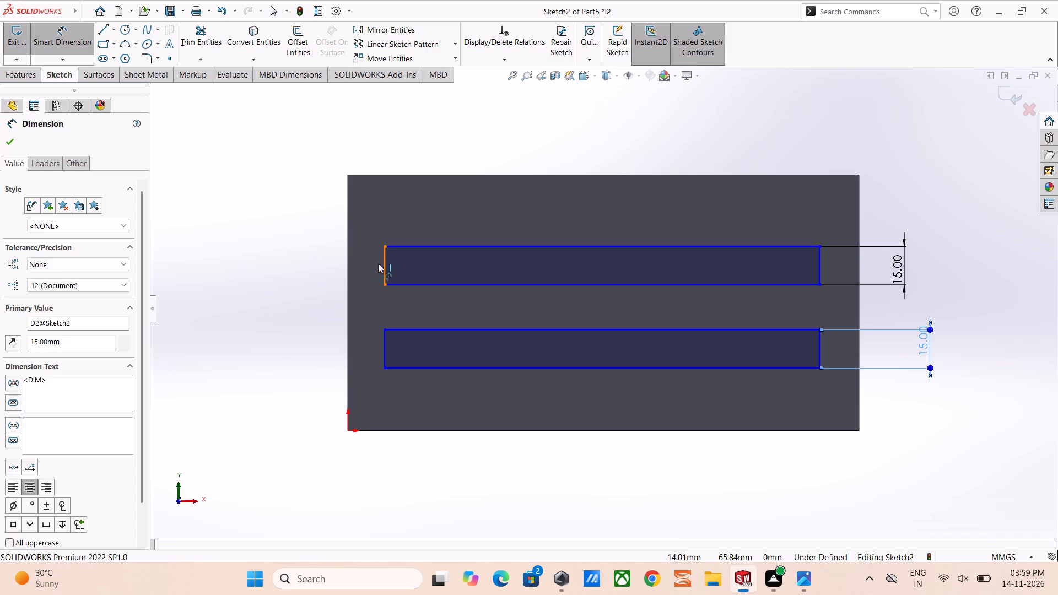
{"action": "left_click", "coordinate": [348, 269]}
{"action": "left_click", "coordinate": [341, 125]}
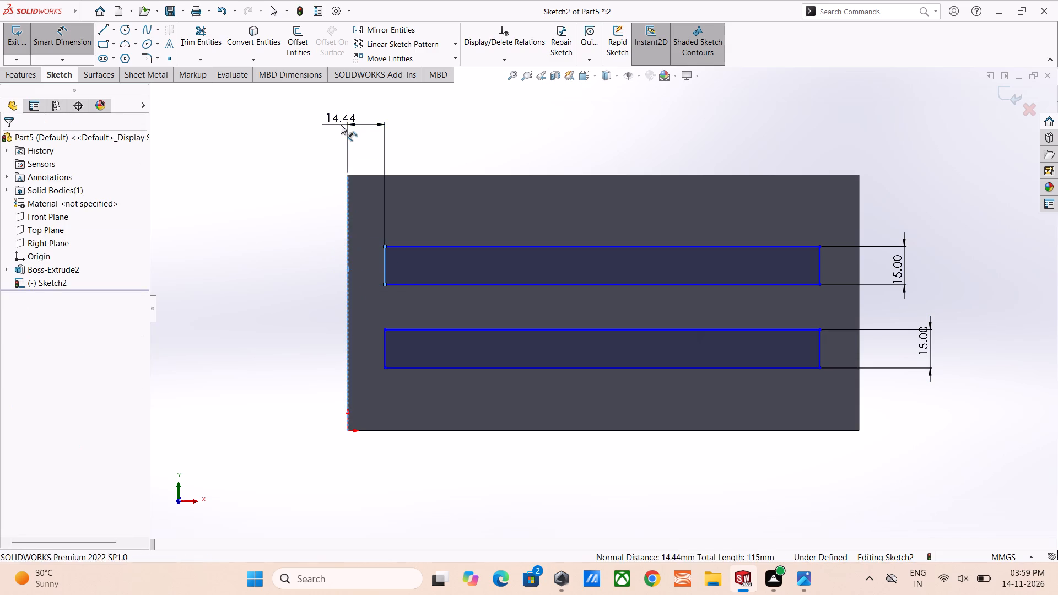
{"action": "type", "text": "25"}
{"action": "key", "text": "Return"}
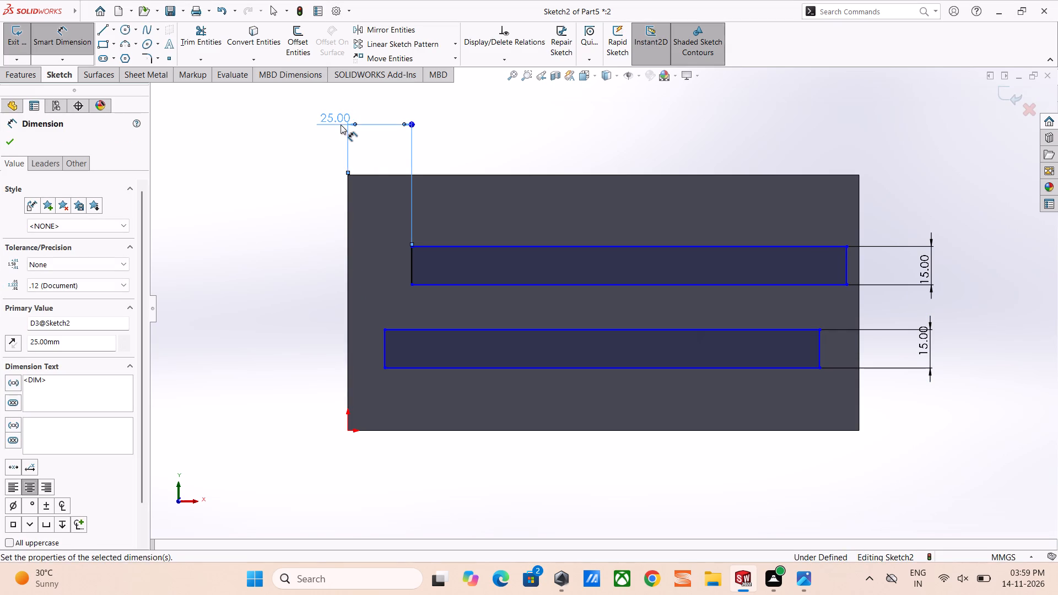
{"action": "left_click", "coordinate": [848, 267]}
{"action": "left_click", "coordinate": [857, 262]}
{"action": "left_click", "coordinate": [821, 127]}
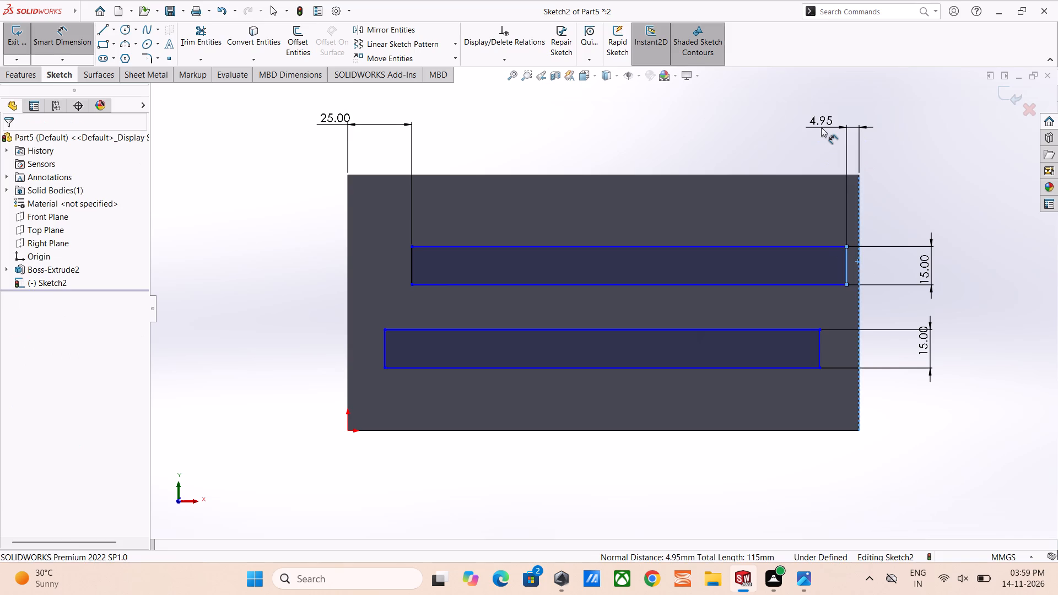
{"action": "type", "text": "25"}
{"action": "key", "text": "Return"}
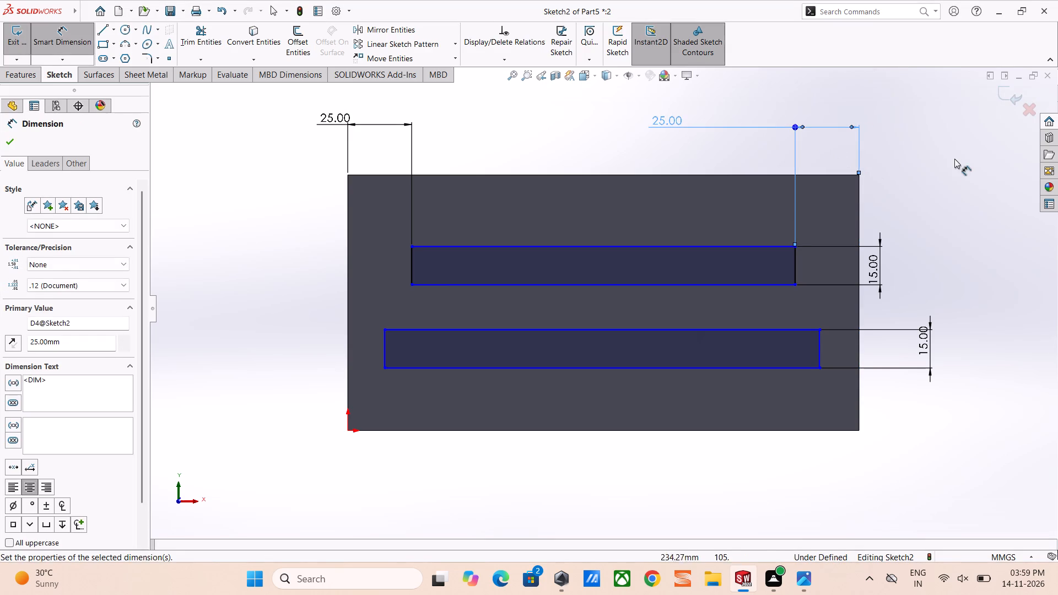
{"action": "left_click", "coordinate": [954, 159]}
{"action": "key", "text": "Escape"}
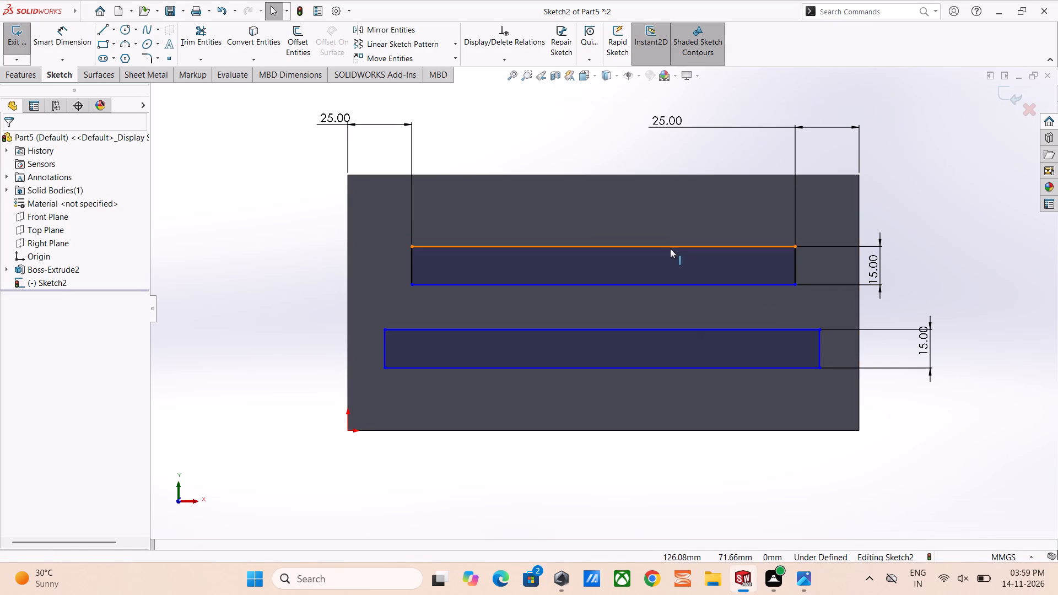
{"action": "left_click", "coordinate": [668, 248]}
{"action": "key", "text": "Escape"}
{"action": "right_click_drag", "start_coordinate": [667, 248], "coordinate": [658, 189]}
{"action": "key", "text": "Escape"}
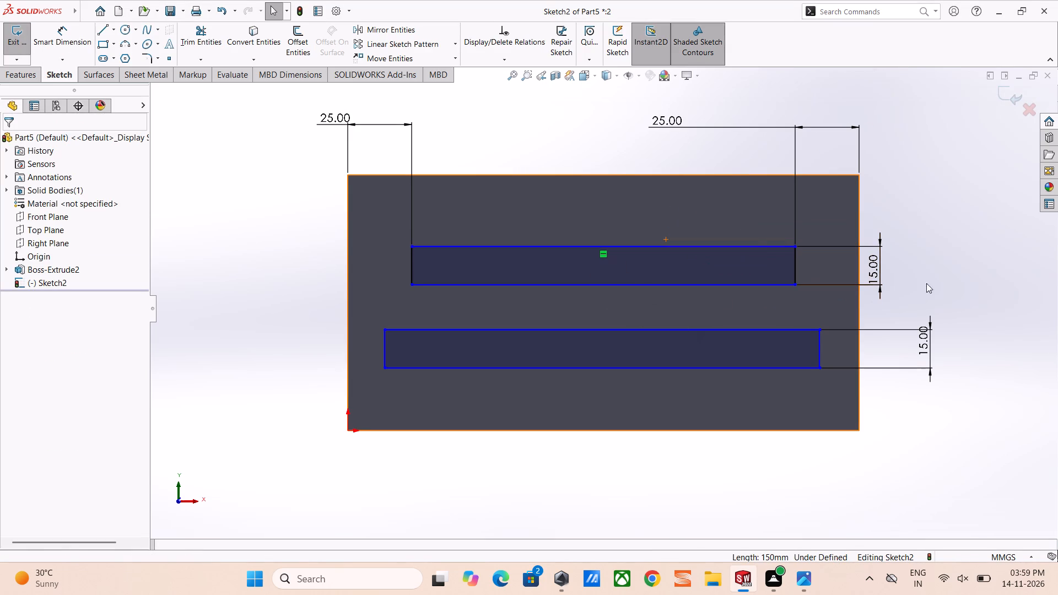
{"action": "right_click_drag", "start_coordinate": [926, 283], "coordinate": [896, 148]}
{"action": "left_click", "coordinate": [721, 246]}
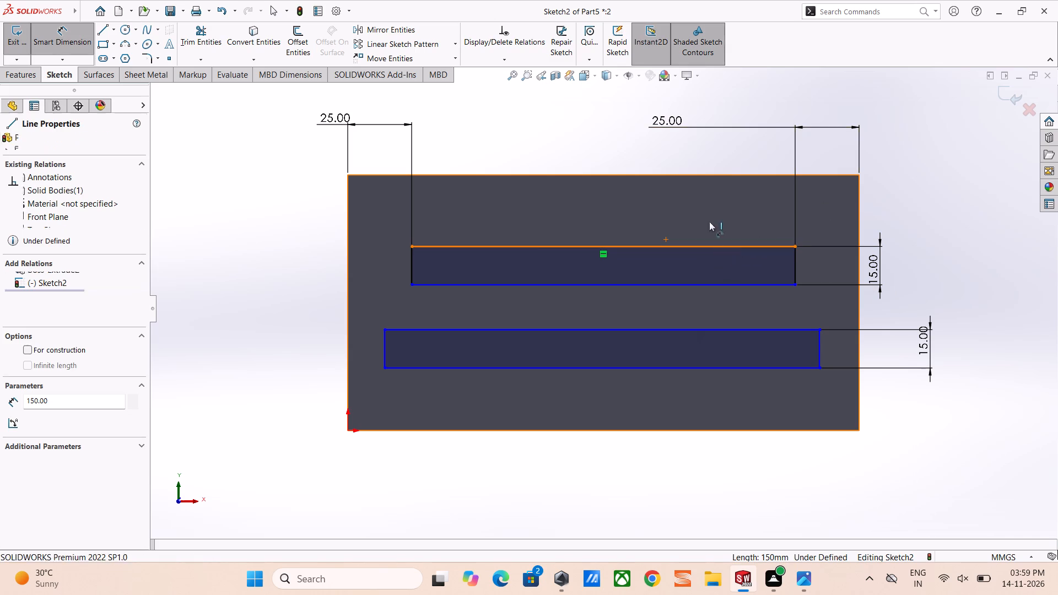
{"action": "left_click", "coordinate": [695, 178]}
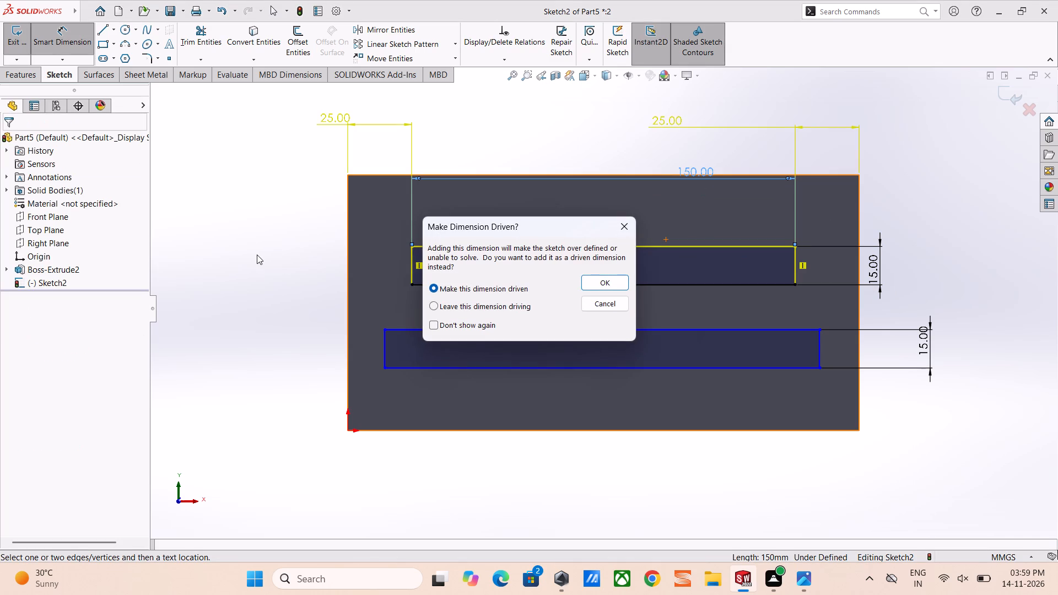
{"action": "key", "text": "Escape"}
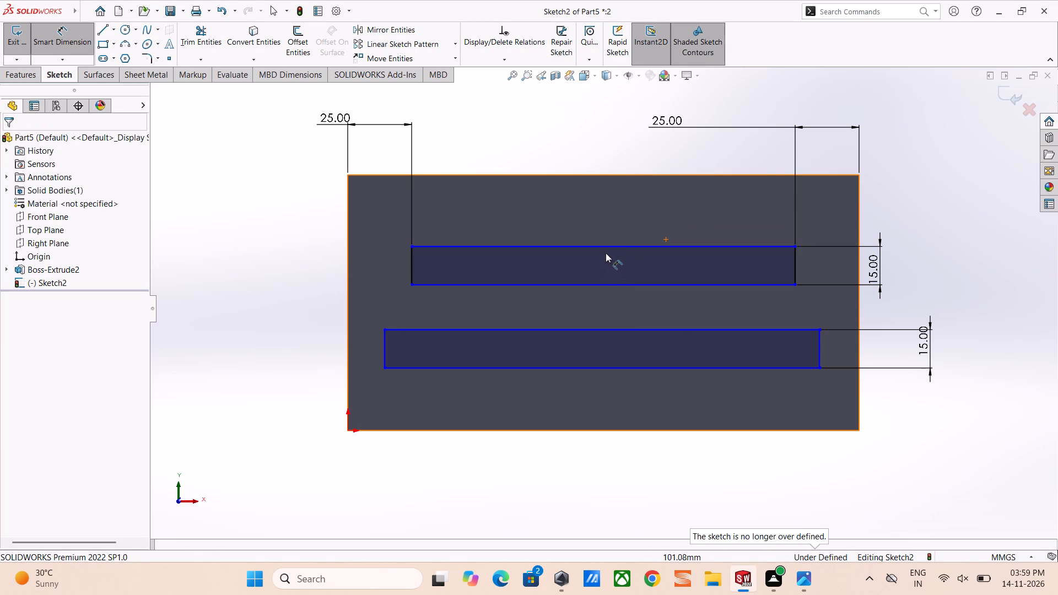
Dimension the gap from the upper rectangle's top line to the block's top edge to 25 mm.
{"action": "left_click", "coordinate": [606, 248]}
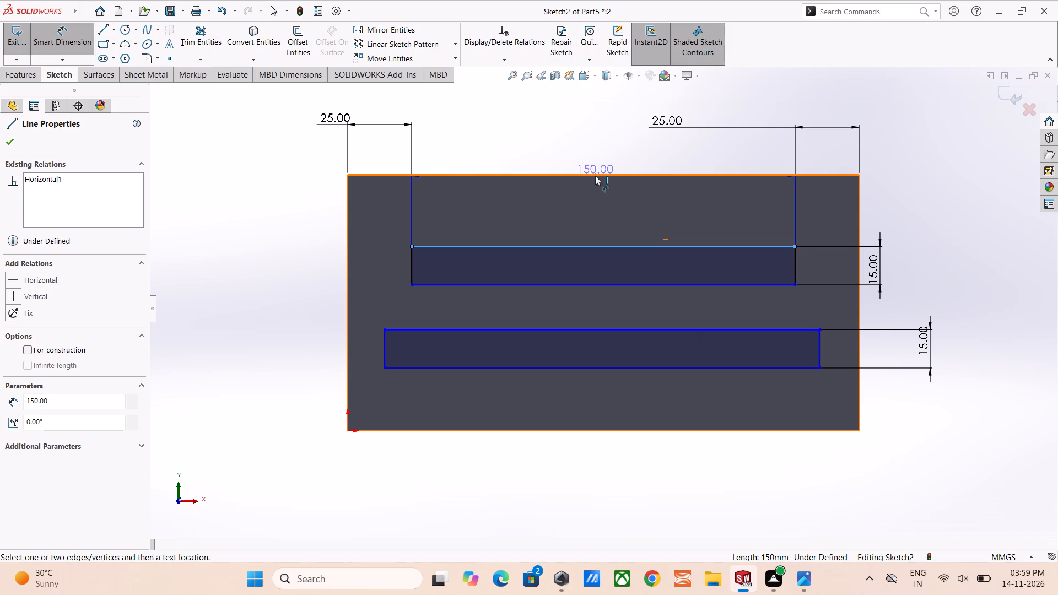
{"action": "left_click", "coordinate": [595, 176]}
{"action": "left_click", "coordinate": [272, 221]}
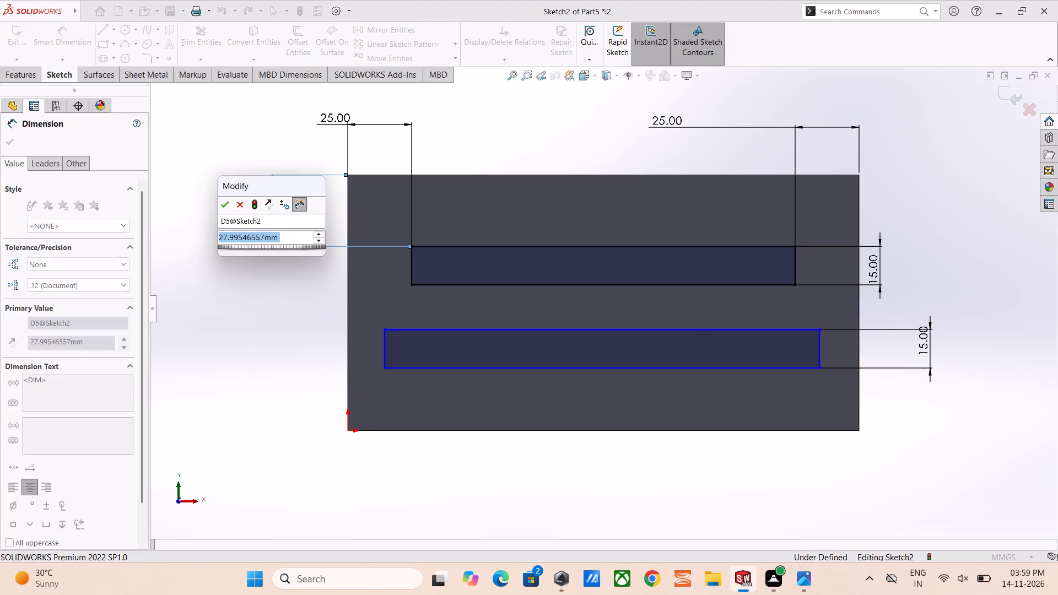
{"action": "type", "text": "25"}
{"action": "key", "text": "Return"}
{"action": "key", "text": "Escape"}
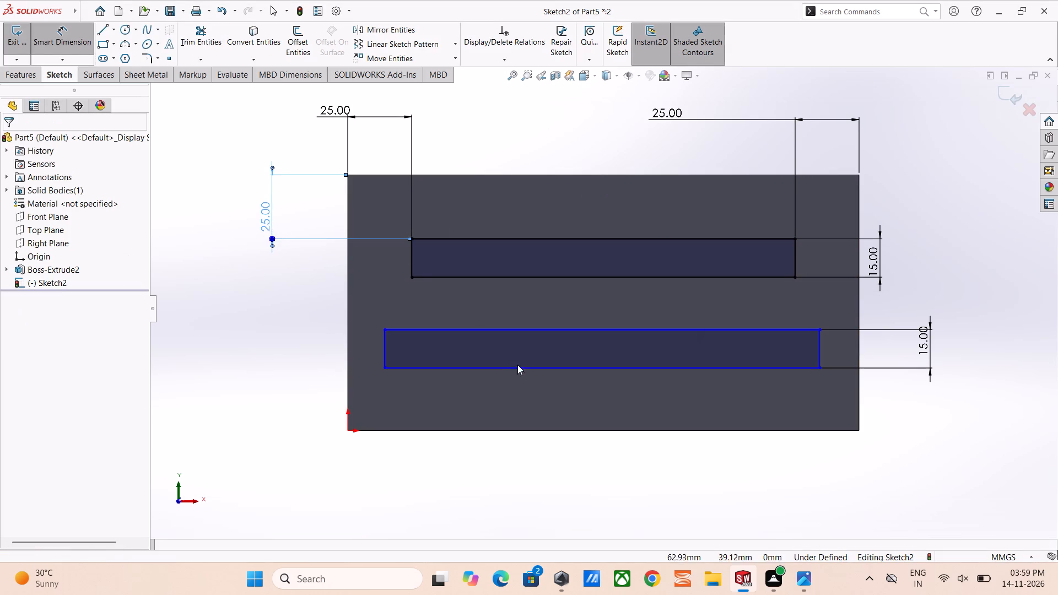
{"action": "key", "text": "Escape"}
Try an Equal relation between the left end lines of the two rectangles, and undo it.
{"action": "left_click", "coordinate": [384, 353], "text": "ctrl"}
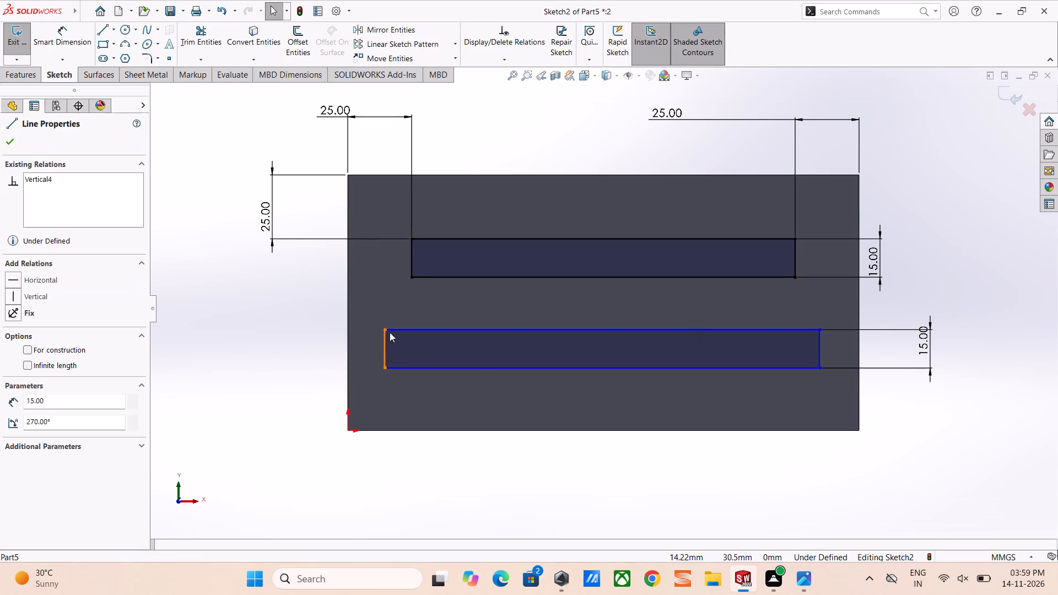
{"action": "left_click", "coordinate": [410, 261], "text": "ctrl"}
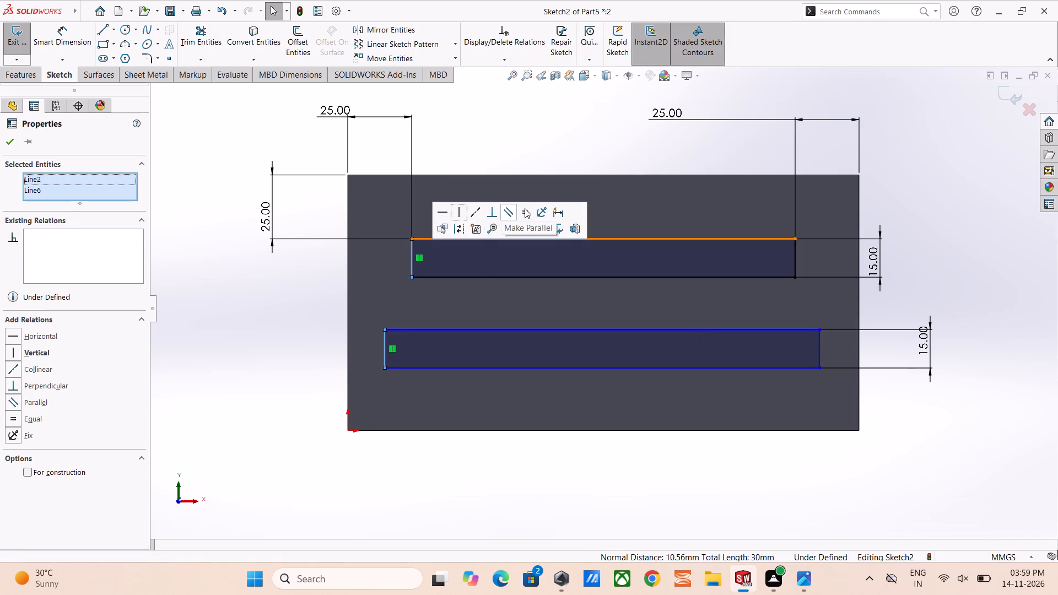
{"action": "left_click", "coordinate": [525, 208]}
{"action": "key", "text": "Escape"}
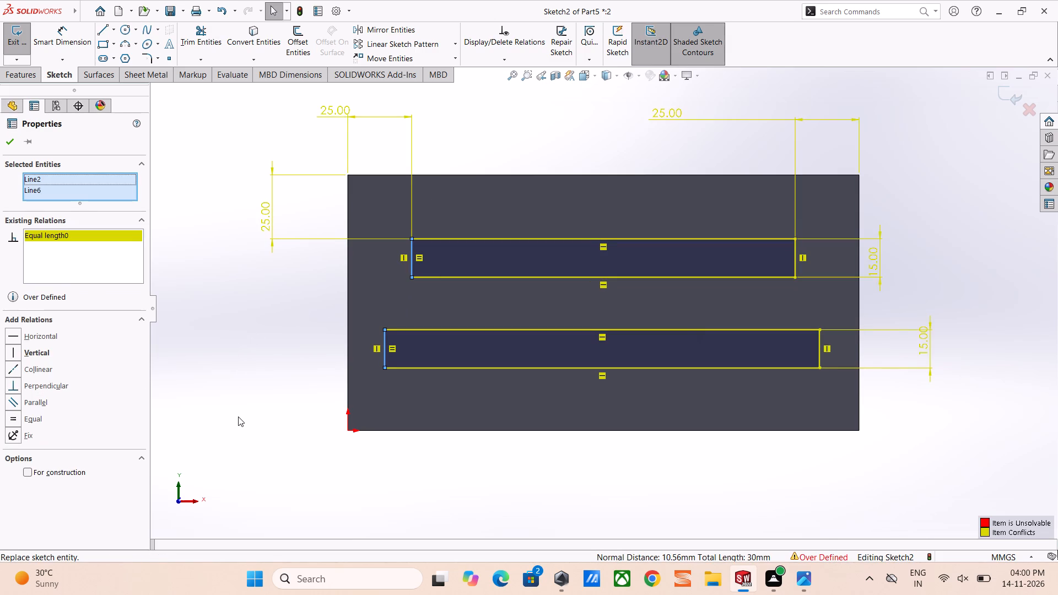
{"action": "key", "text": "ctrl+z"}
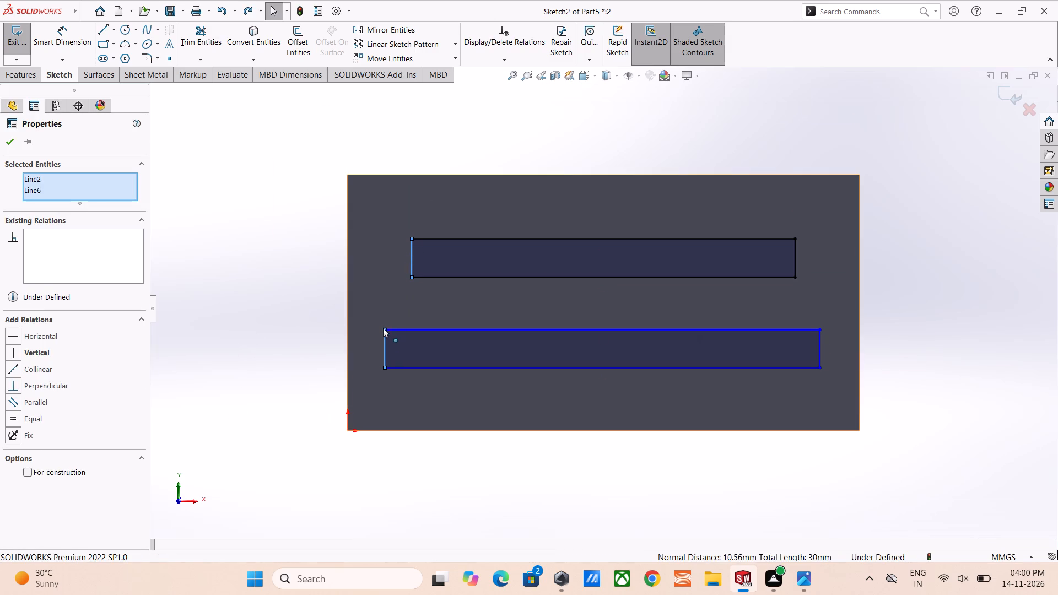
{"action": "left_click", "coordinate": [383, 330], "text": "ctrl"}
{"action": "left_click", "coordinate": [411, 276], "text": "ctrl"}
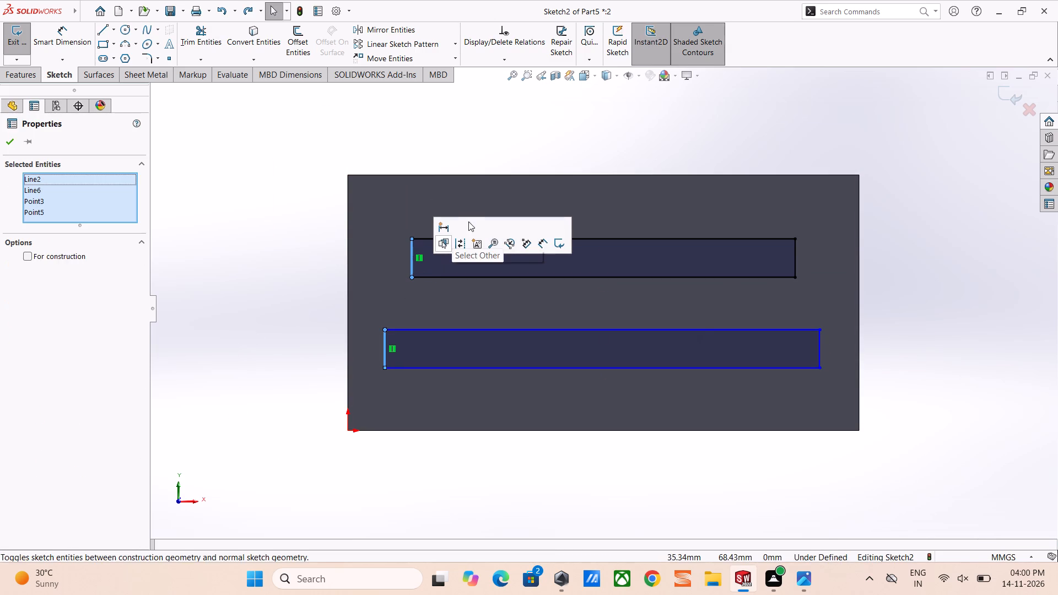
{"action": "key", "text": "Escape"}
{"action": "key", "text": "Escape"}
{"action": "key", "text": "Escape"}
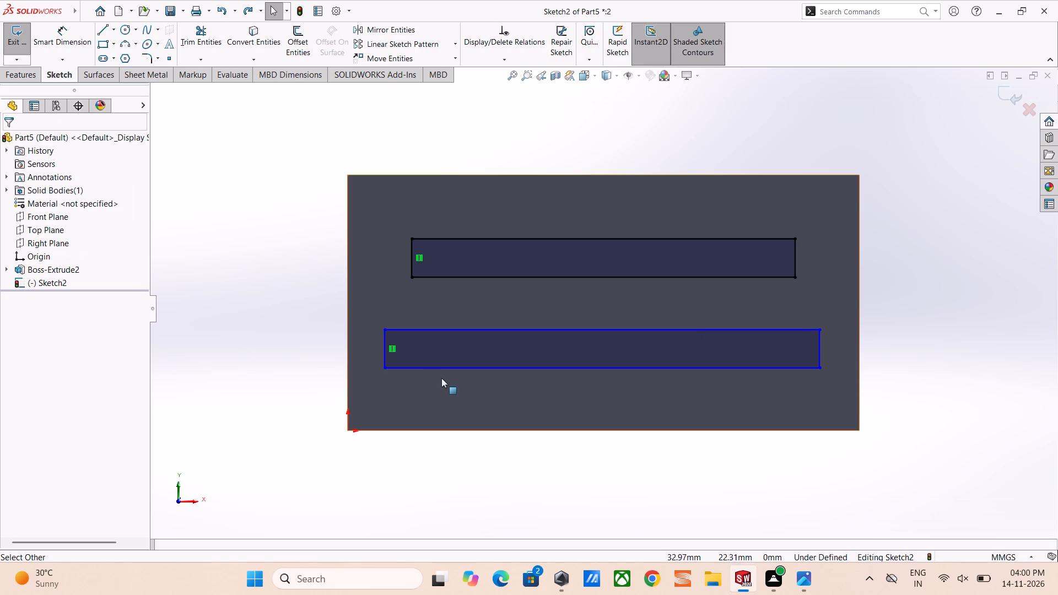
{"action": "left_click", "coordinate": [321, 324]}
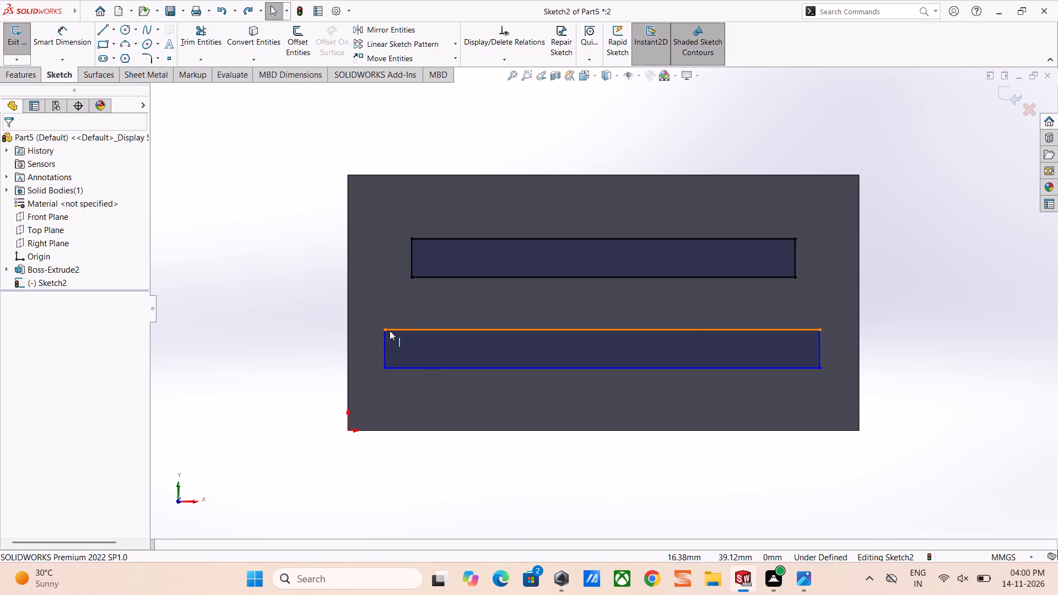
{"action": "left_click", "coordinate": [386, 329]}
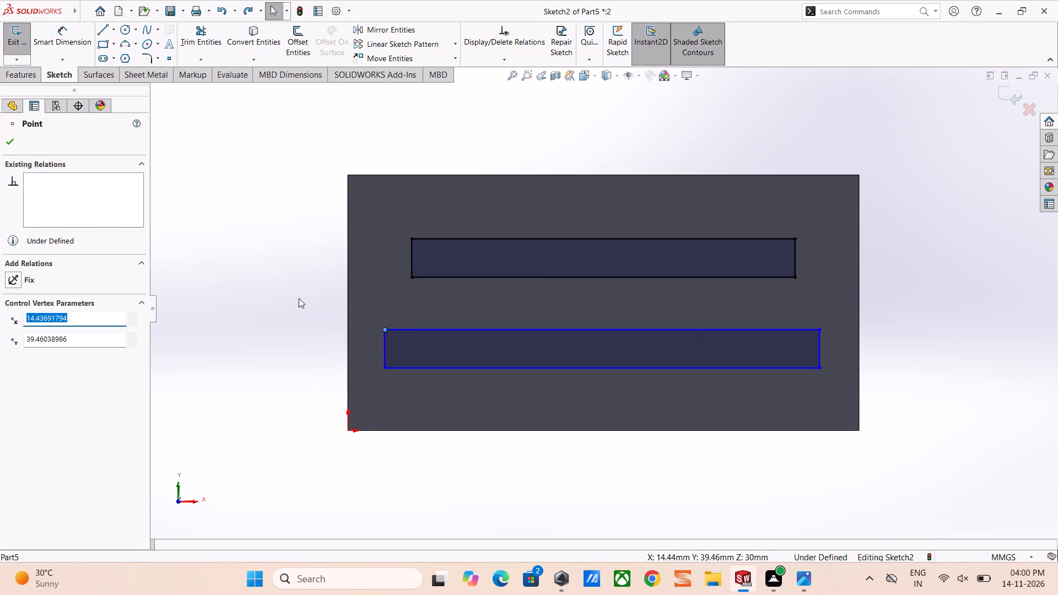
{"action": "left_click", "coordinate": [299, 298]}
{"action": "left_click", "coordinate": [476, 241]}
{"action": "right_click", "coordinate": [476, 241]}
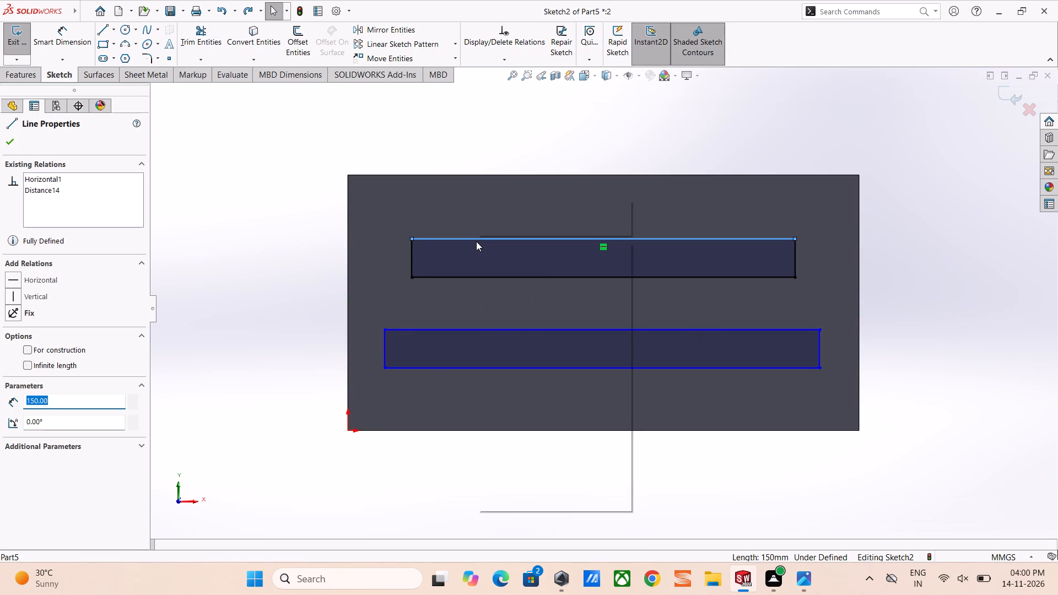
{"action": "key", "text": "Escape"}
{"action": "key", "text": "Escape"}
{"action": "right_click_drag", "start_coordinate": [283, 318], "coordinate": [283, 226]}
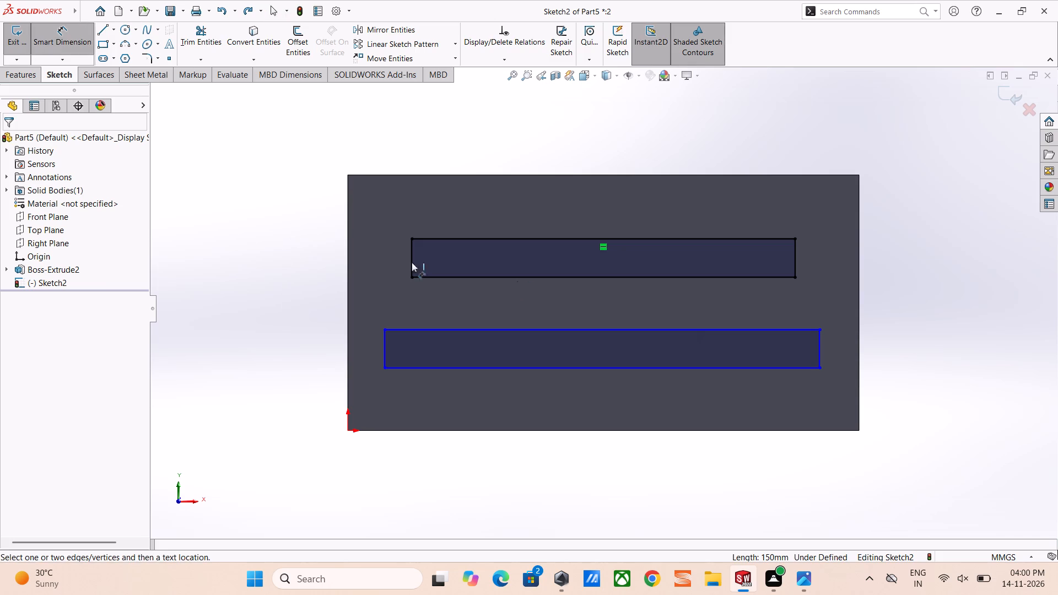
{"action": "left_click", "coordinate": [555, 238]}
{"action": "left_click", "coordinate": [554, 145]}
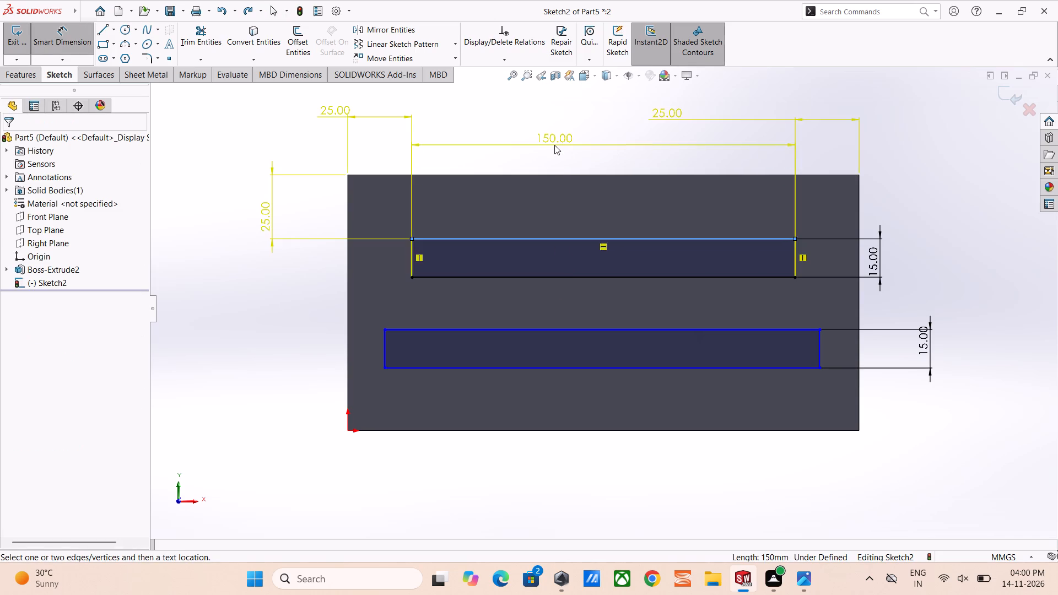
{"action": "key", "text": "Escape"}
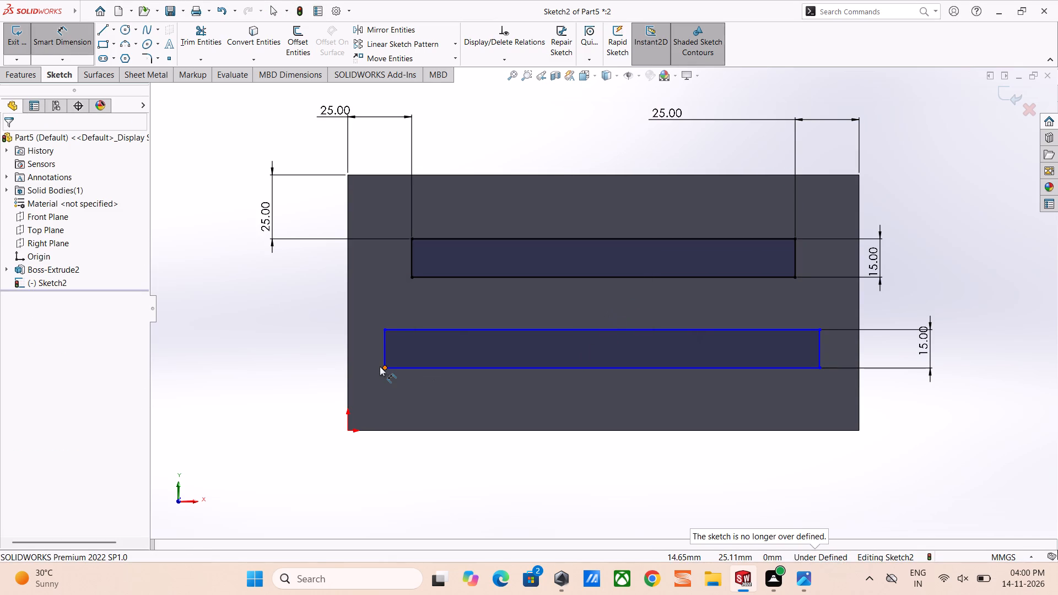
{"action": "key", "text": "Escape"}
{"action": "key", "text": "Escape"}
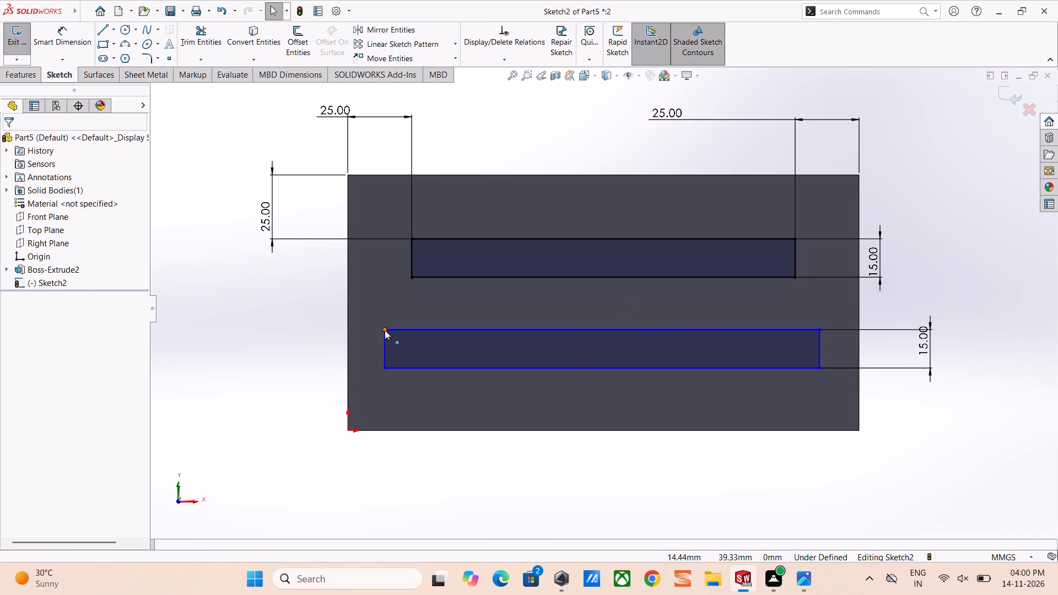
Align the lower rectangle's top corners with the upper rectangle's matching bottom corners using Vertical relations at both ends.
{"action": "left_click", "coordinate": [385, 330], "text": "ctrl"}
{"action": "left_click", "coordinate": [414, 278], "text": "ctrl"}
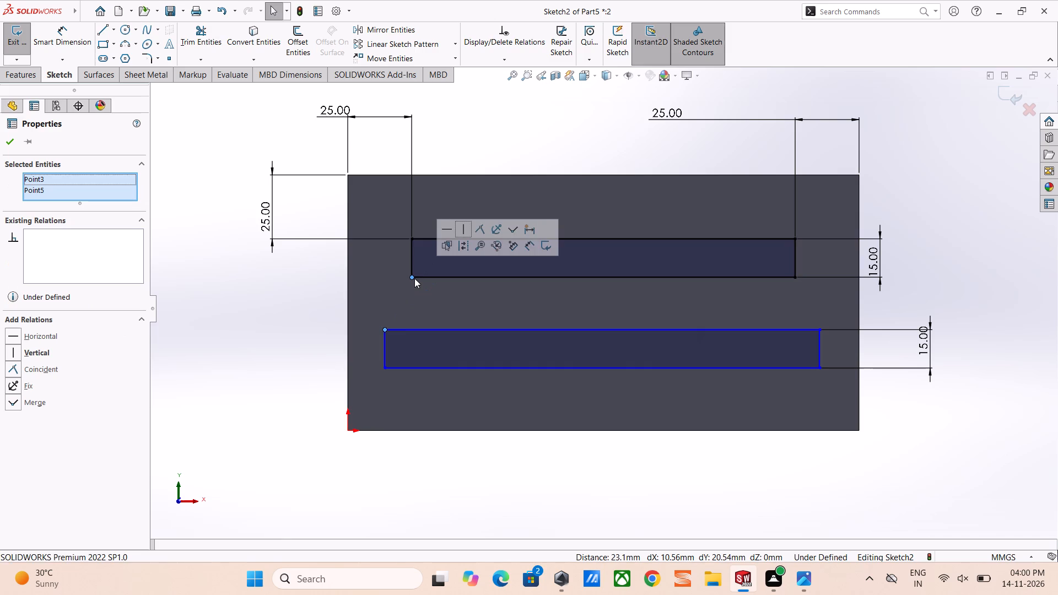
{"action": "left_click", "coordinate": [463, 228]}
{"action": "key", "text": "Escape"}
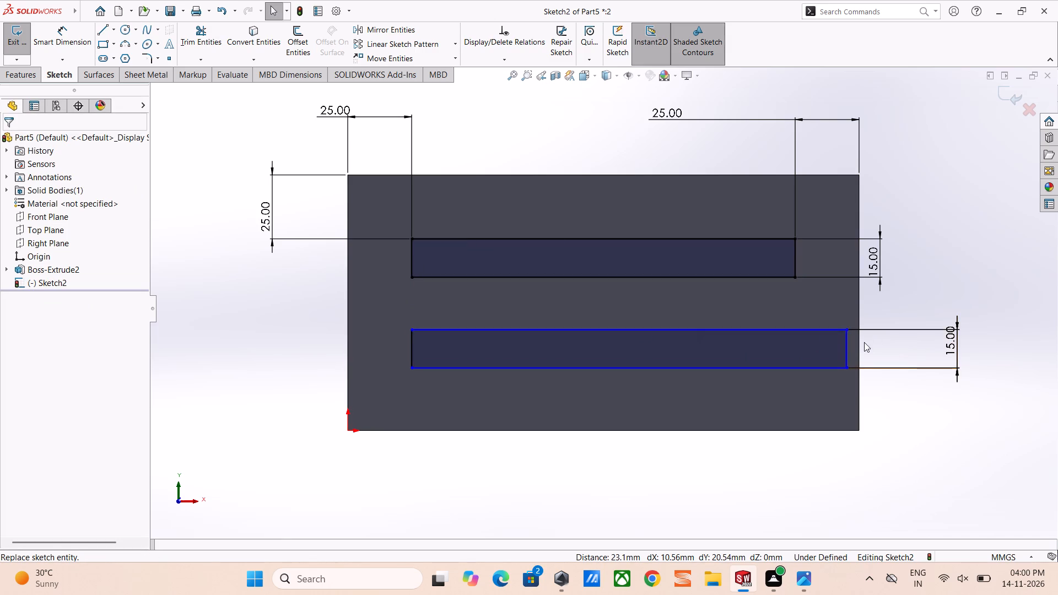
{"action": "left_click", "coordinate": [846, 328]}
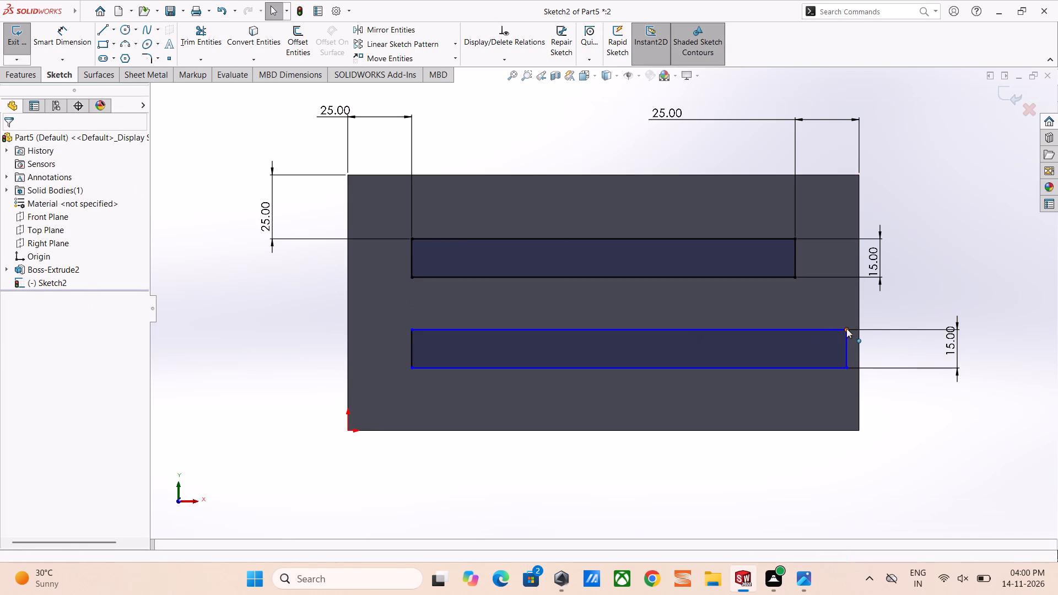
{"action": "left_click", "coordinate": [795, 278], "text": "ctrl"}
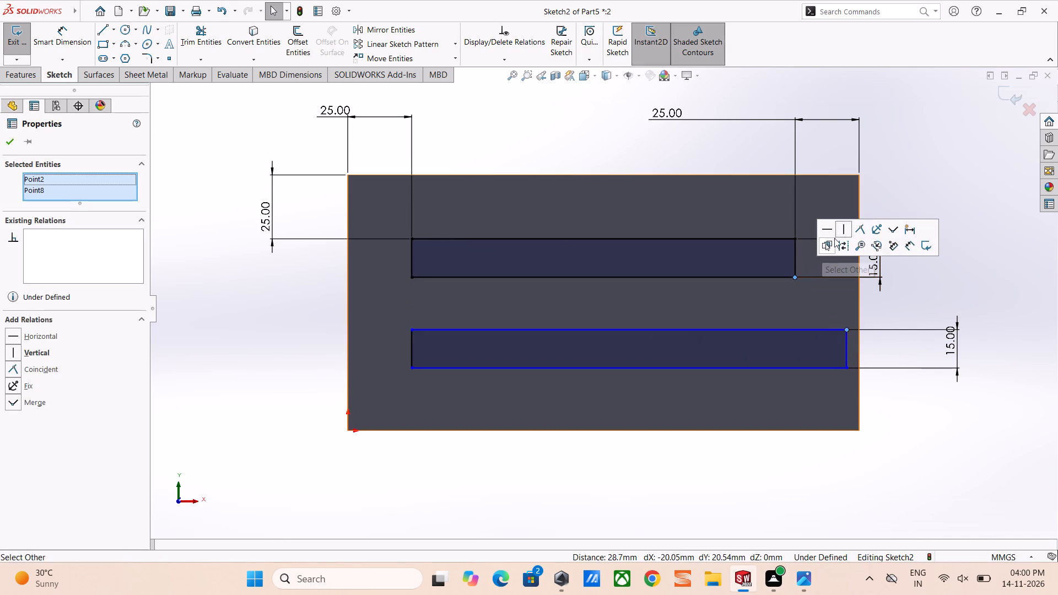
{"action": "left_click", "coordinate": [843, 224]}
{"action": "left_click", "coordinate": [929, 293]}
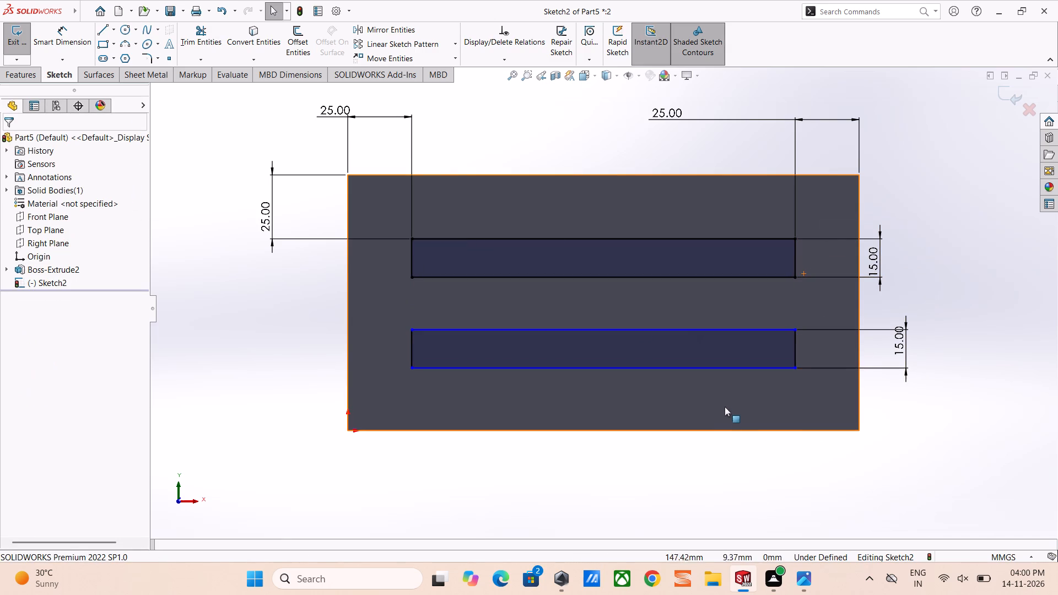
Dimension the gap from the lower rectangle's bottom line to the block's bottom edge to 25 mm, placed left of the block.
{"action": "right_click_drag", "start_coordinate": [764, 482], "coordinate": [721, 328]}
{"action": "left_click", "coordinate": [678, 369]}
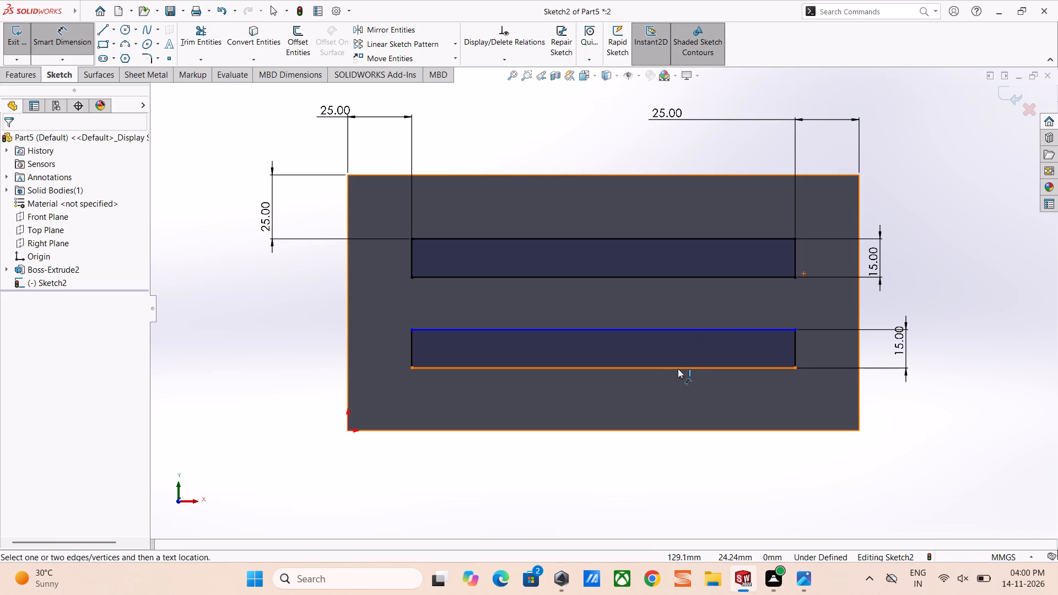
{"action": "left_click", "coordinate": [671, 430]}
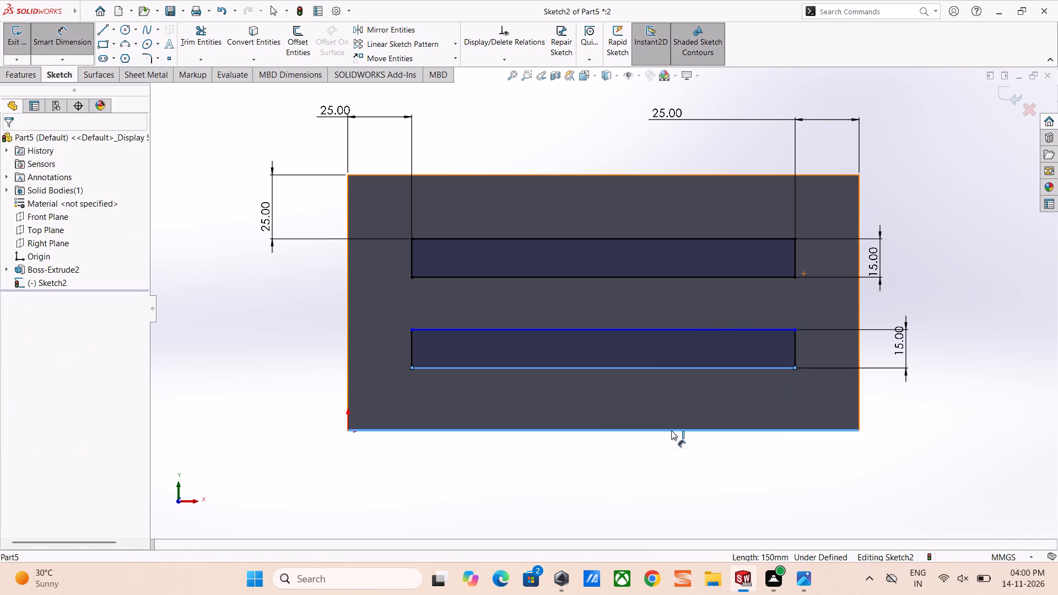
{"action": "left_click", "coordinate": [894, 437]}
{"action": "type", "text": "25"}
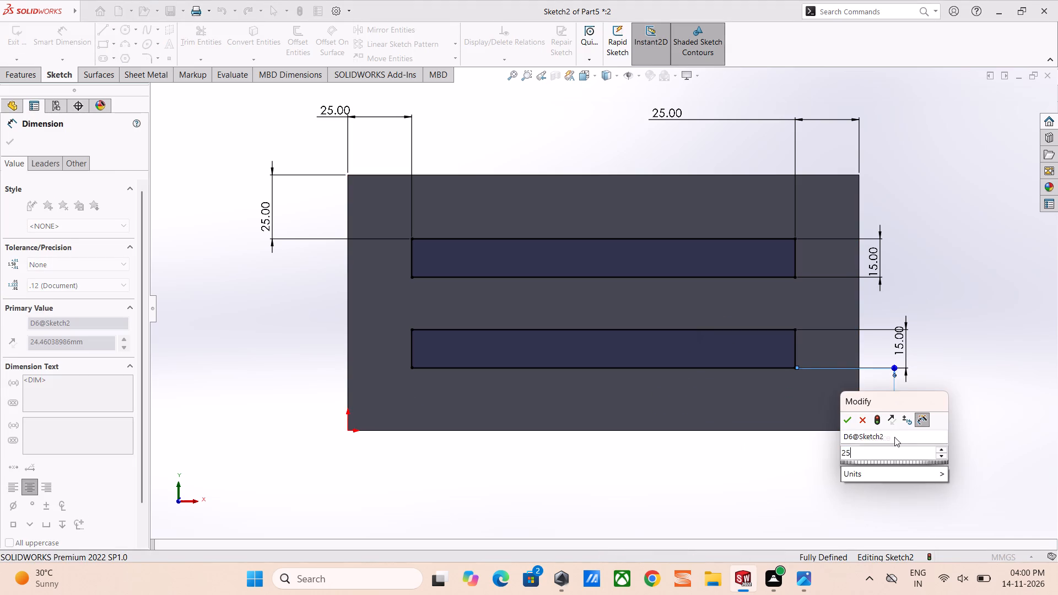
{"action": "key", "text": "Return"}
{"action": "left_click_drag", "start_coordinate": [892, 431], "coordinate": [159, 441]}
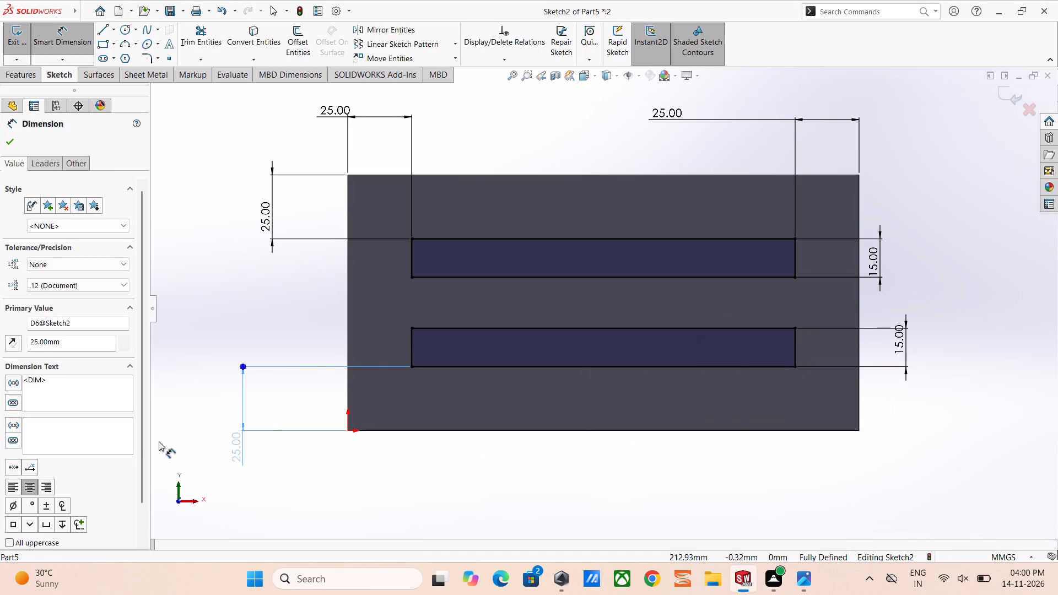
{"action": "left_click_drag", "start_coordinate": [159, 441], "coordinate": [220, 433]}
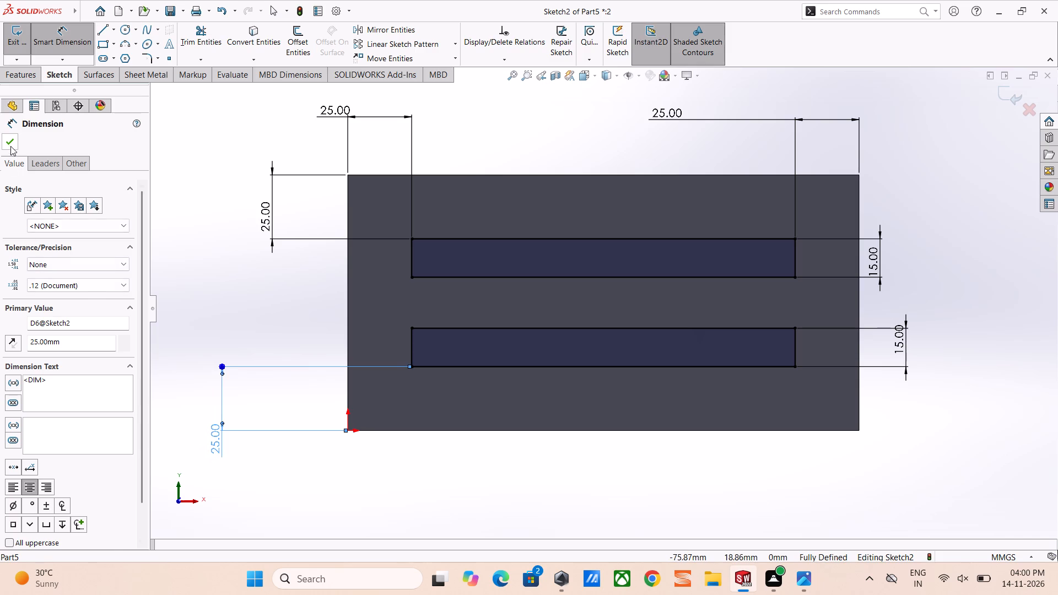
{"action": "left_click", "coordinate": [10, 144]}
Cut-extrude both sketched rectangles into the base block as blind slots with a depth of 15 mm.
{"action": "left_click", "coordinate": [14, 75]}
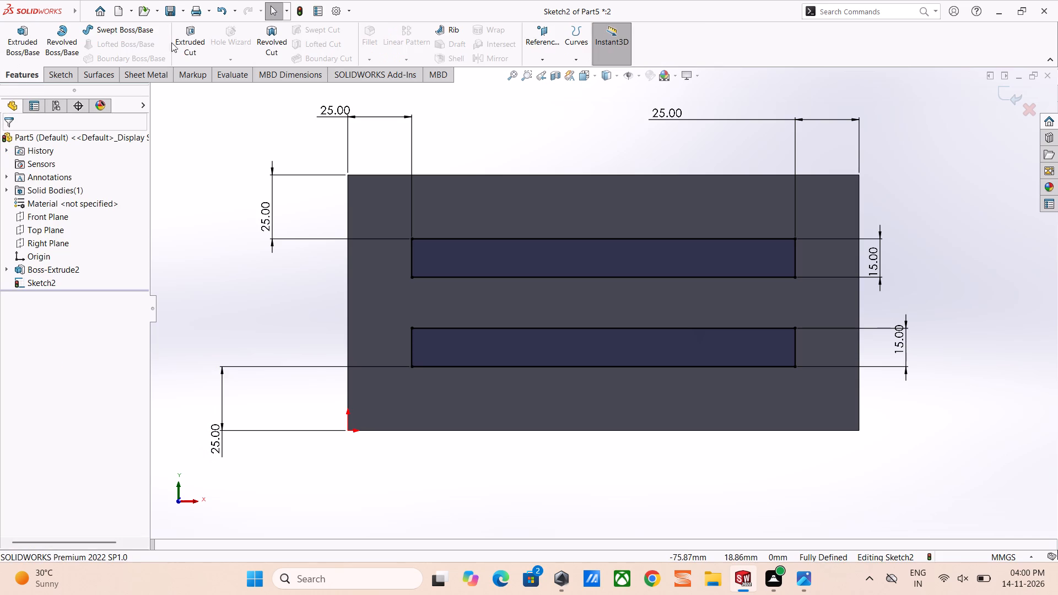
{"action": "left_click", "coordinate": [183, 40]}
{"action": "middle_click_drag", "start_coordinate": [513, 282], "coordinate": [594, 250]}
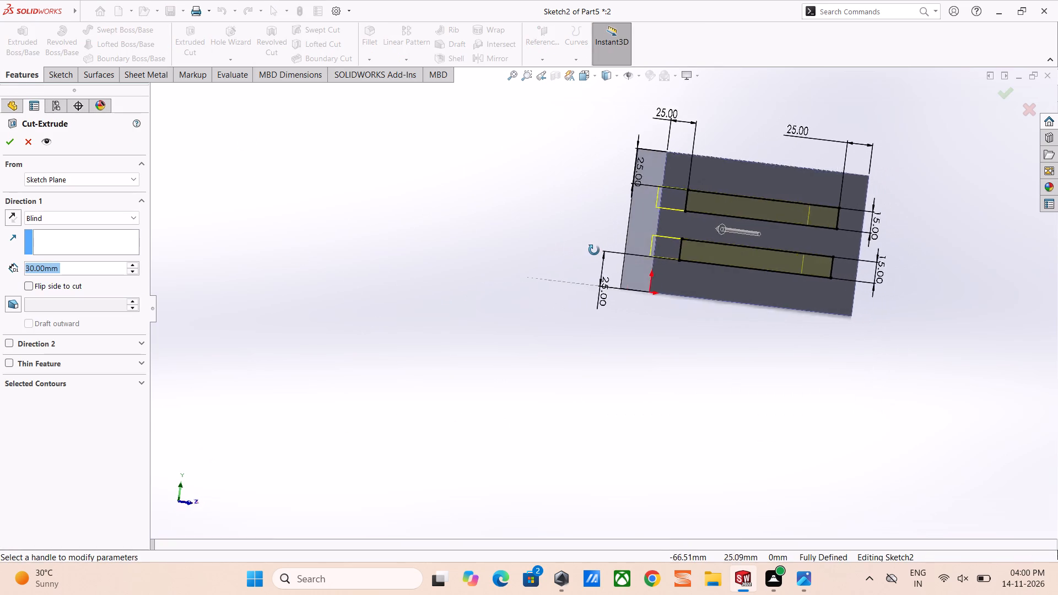
{"action": "middle_click_drag", "start_coordinate": [594, 250], "coordinate": [597, 252]}
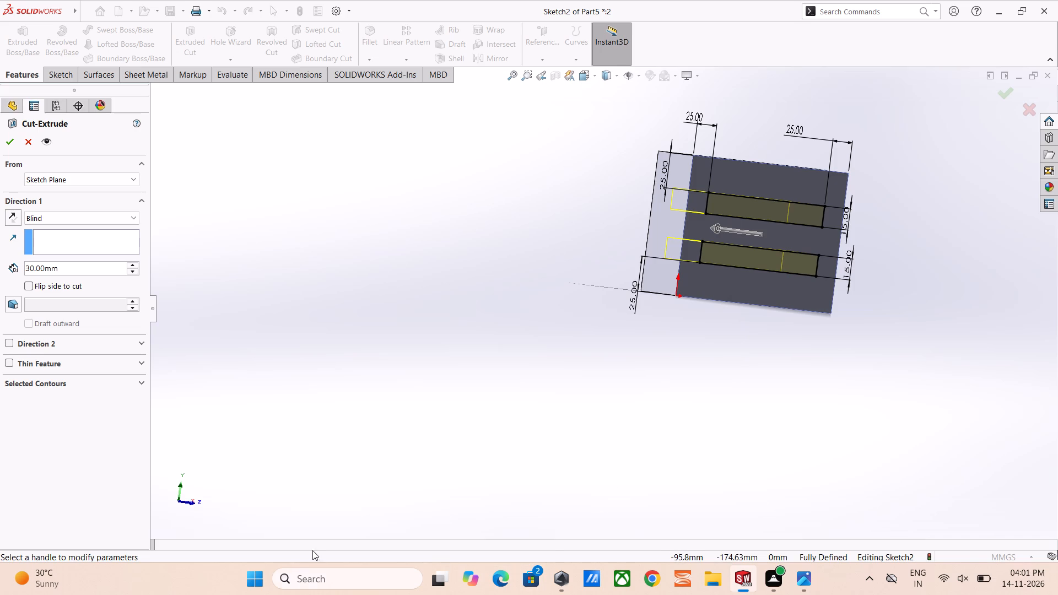
{"action": "middle_click_drag", "start_coordinate": [577, 240], "coordinate": [590, 223]}
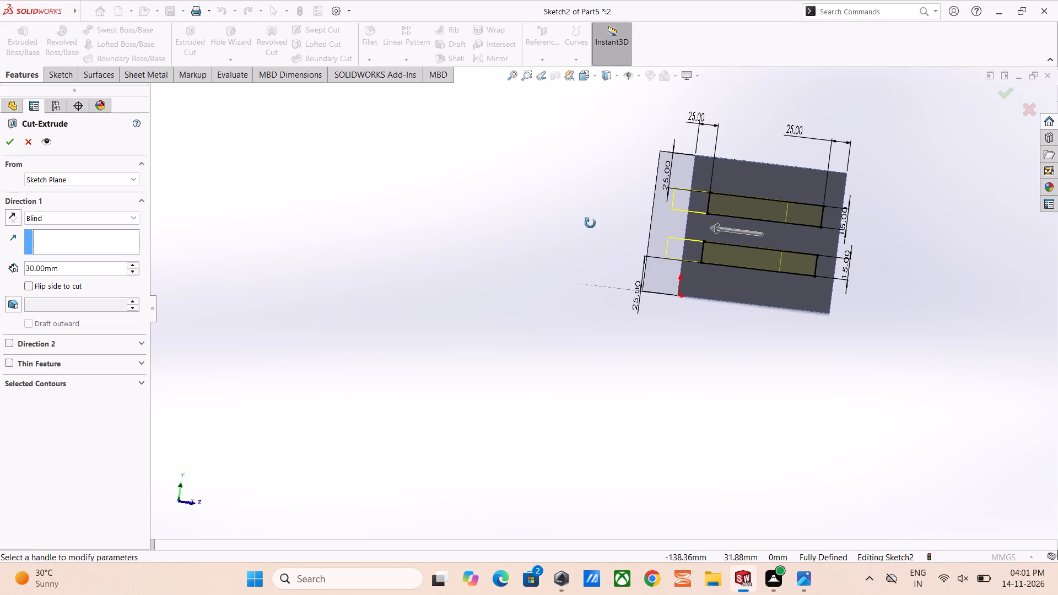
{"action": "middle_click_drag", "start_coordinate": [590, 223], "coordinate": [620, 193]}
{"action": "scroll", "coordinate": [620, 193], "scroll_direction": "up", "scroll_amount": 1}
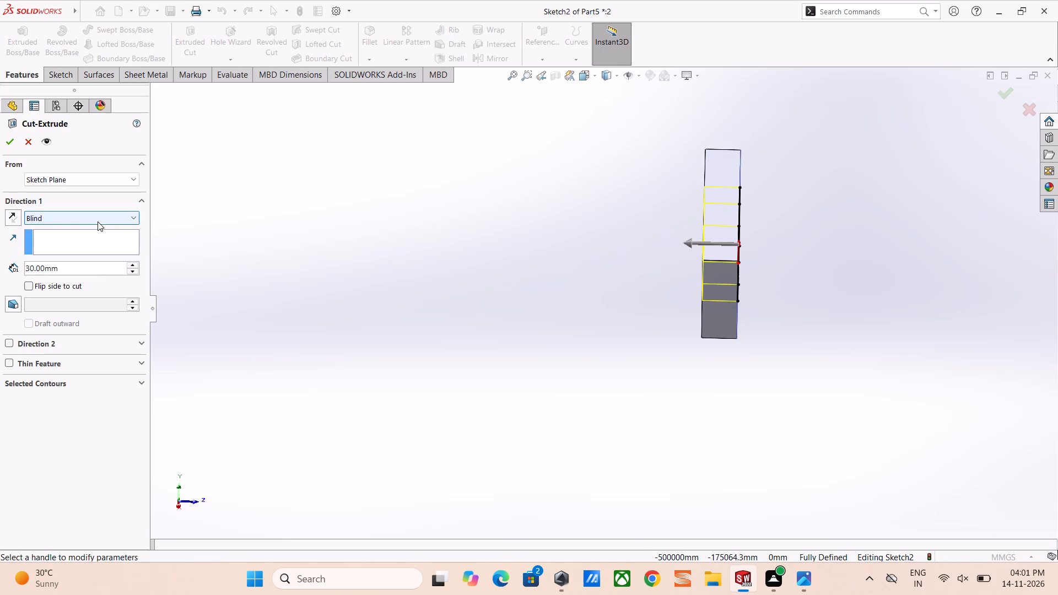
{"action": "left_click", "coordinate": [98, 221]}
{"action": "left_click", "coordinate": [98, 221]}
{"action": "double_click", "coordinate": [95, 269]}
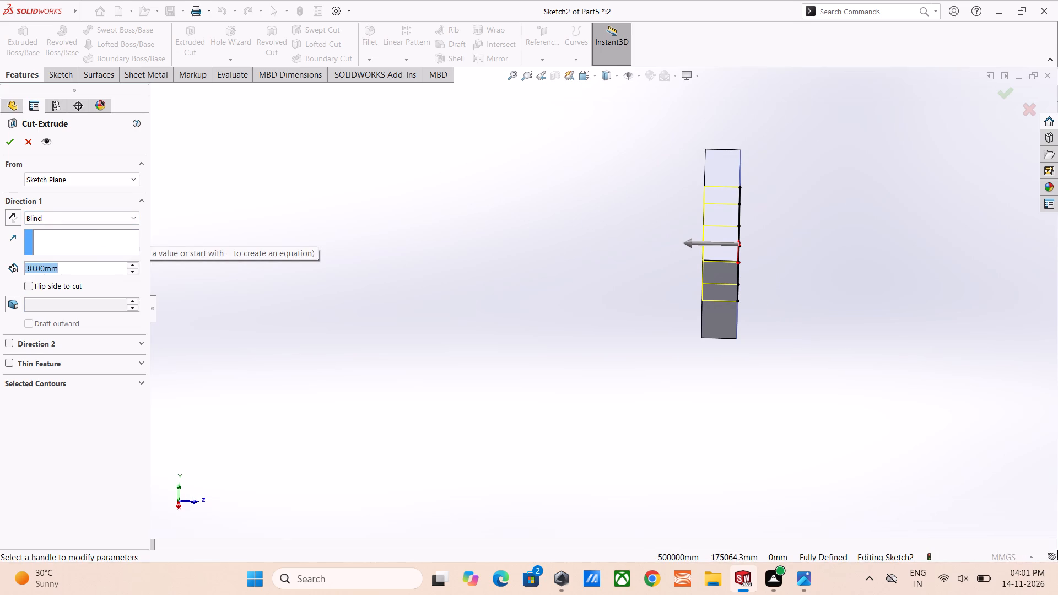
{"action": "type", "text": "15"}
{"action": "key", "text": "Return"}
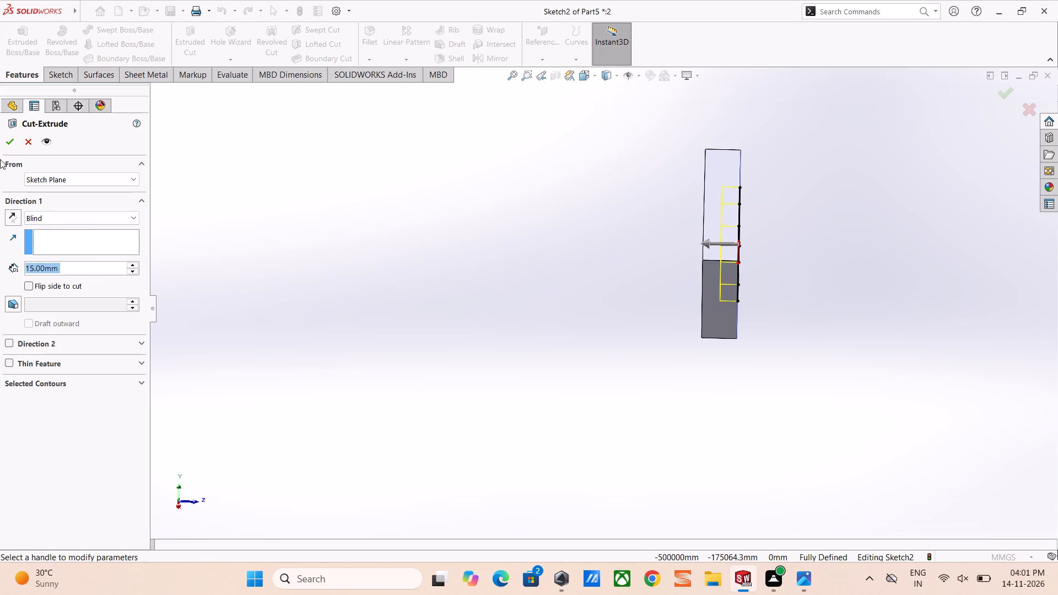
{"action": "left_click", "coordinate": [11, 147]}
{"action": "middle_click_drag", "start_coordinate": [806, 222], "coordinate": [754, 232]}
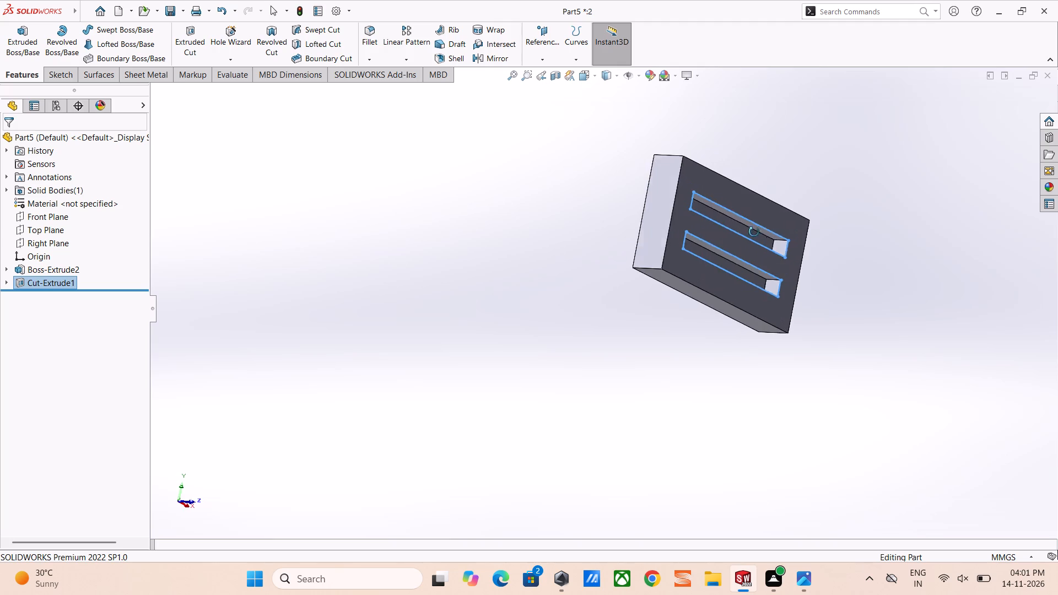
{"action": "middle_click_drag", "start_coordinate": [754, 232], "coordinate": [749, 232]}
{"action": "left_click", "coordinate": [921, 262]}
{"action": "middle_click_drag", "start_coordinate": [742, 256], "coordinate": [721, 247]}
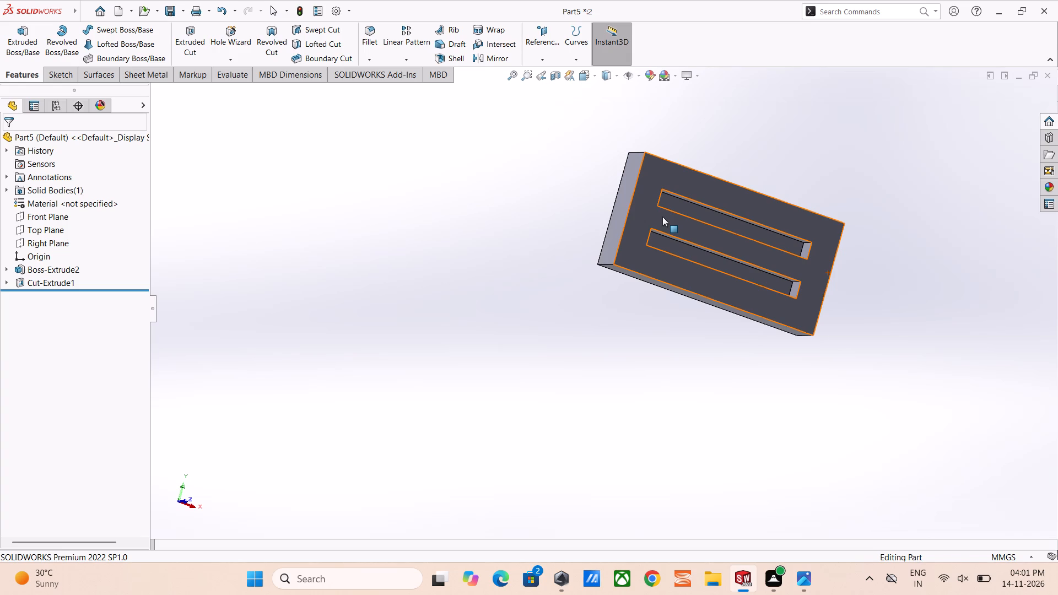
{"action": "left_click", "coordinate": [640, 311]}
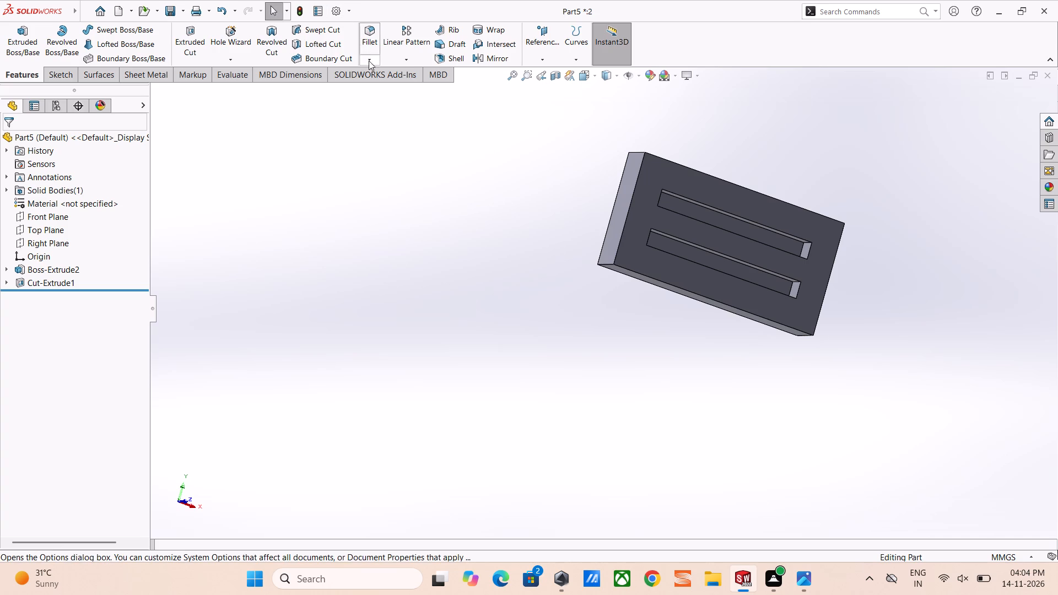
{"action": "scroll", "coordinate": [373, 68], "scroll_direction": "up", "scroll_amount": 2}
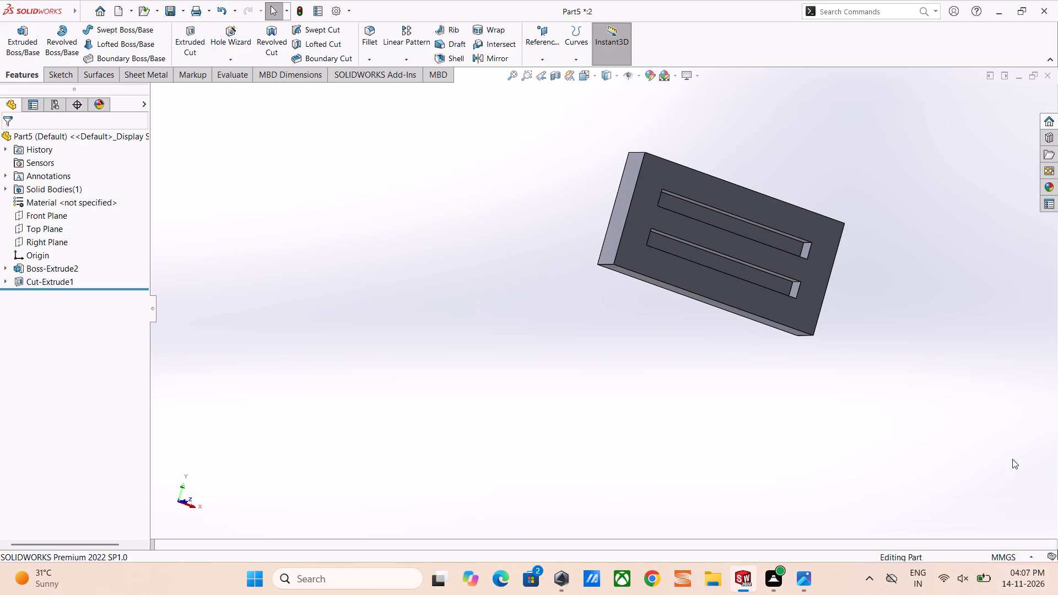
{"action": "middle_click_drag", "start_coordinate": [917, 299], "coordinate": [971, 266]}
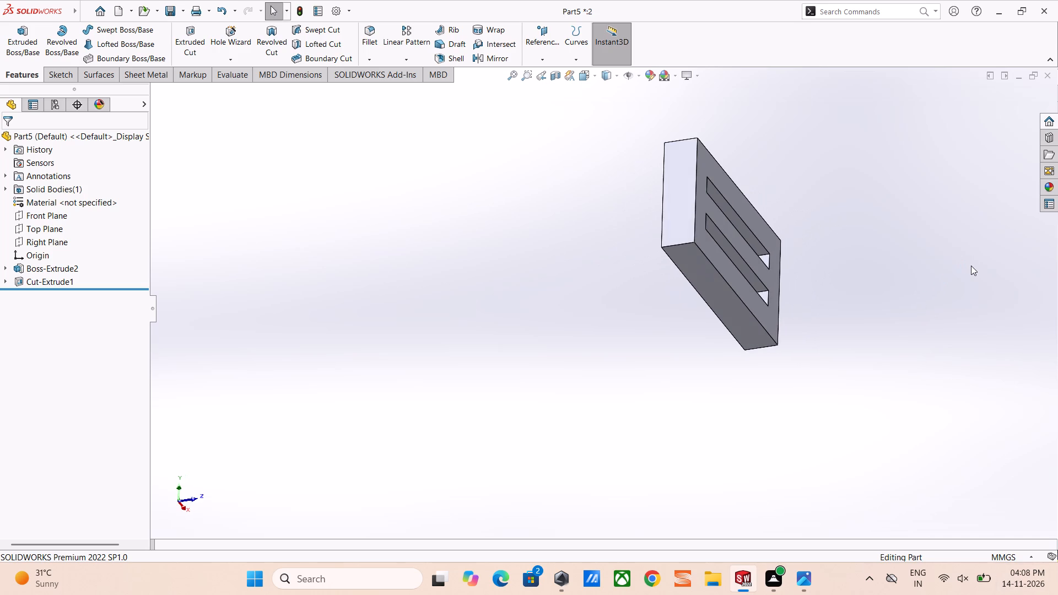
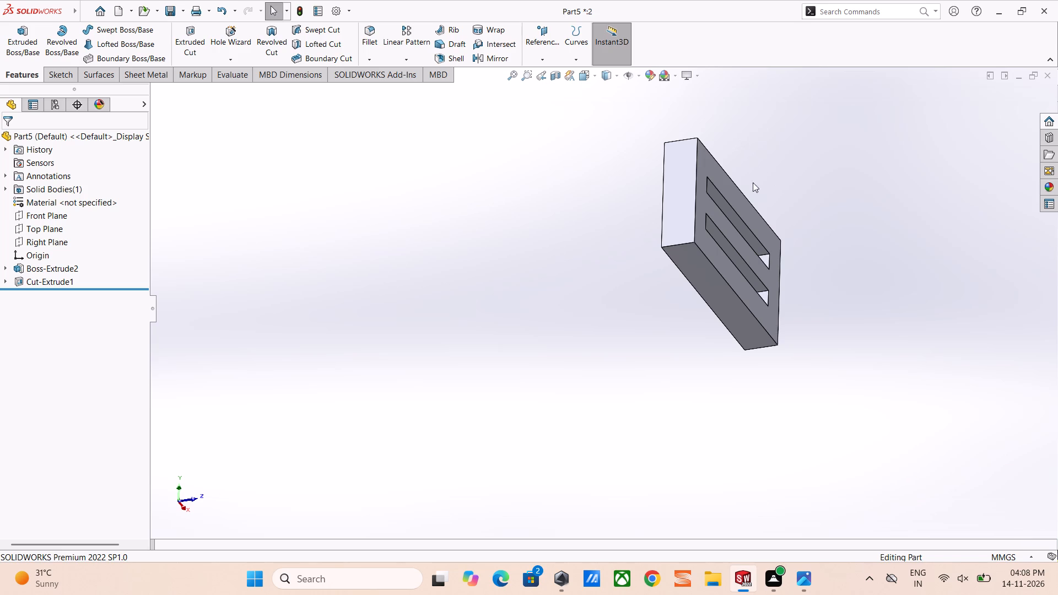
Start a constant-size fillet with a 2 mm radius and select the floor faces of both slots.
{"action": "left_click", "coordinate": [595, 78]}
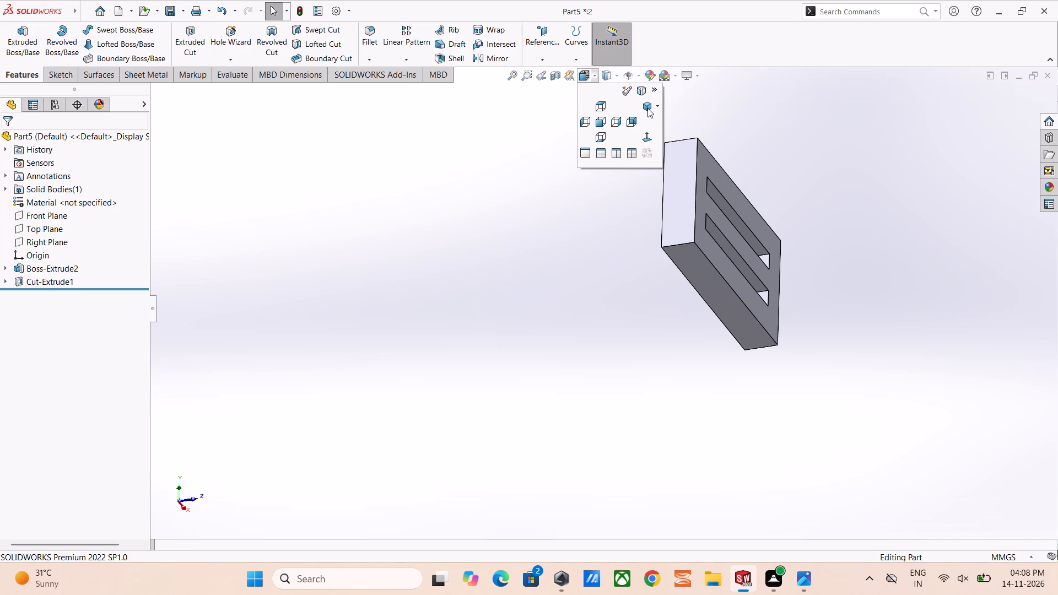
{"action": "left_click", "coordinate": [648, 108]}
{"action": "left_click", "coordinate": [741, 175]}
{"action": "middle_click_drag", "start_coordinate": [581, 257], "coordinate": [598, 188]}
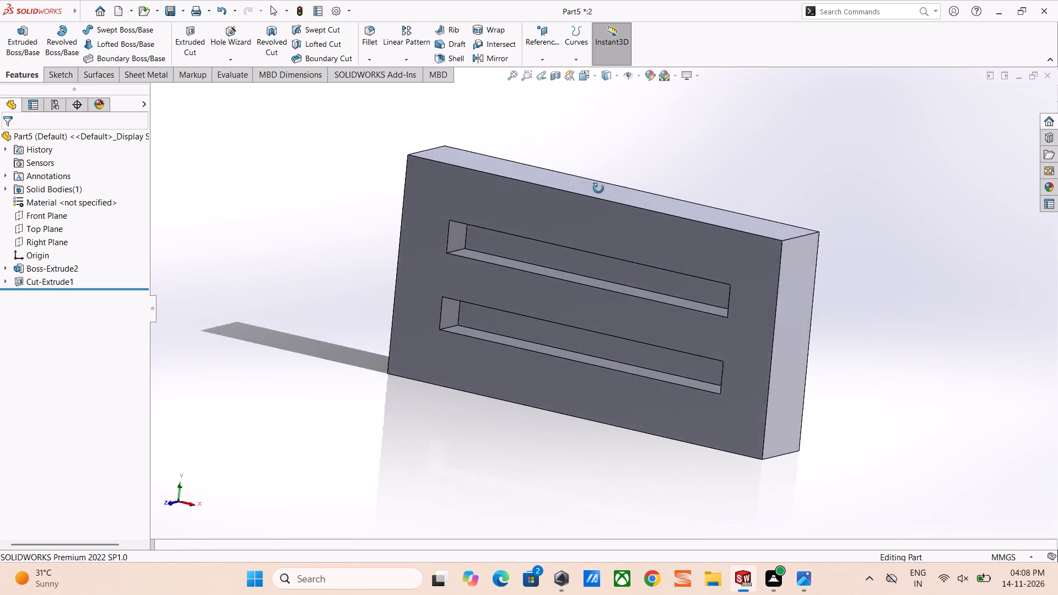
{"action": "middle_click_drag", "start_coordinate": [598, 188], "coordinate": [616, 158]}
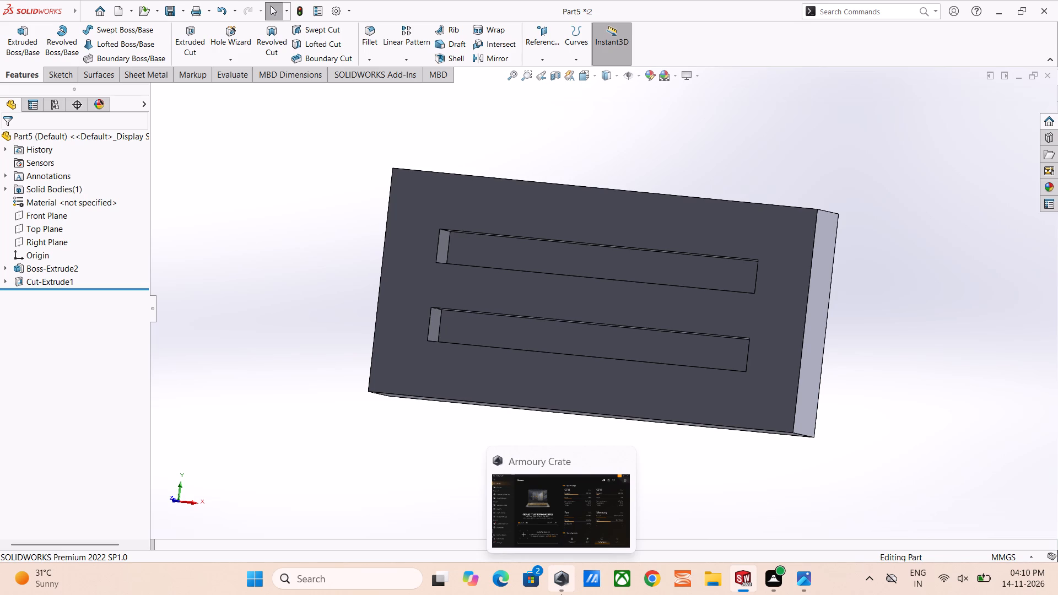
{"action": "left_click", "coordinate": [819, 407]}
{"action": "left_click", "coordinate": [876, 480]}
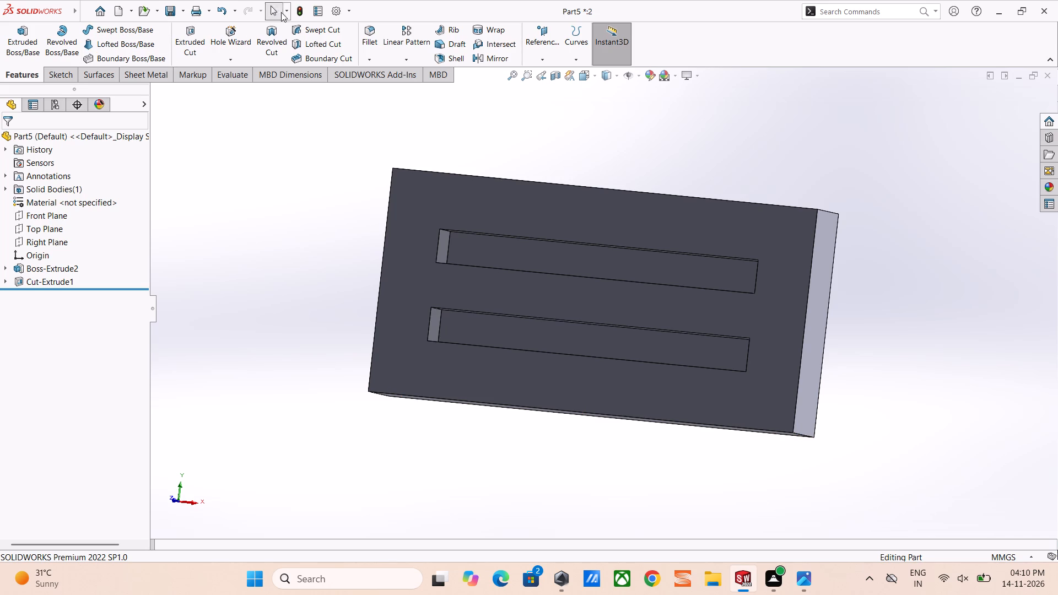
{"action": "left_click", "coordinate": [373, 39]}
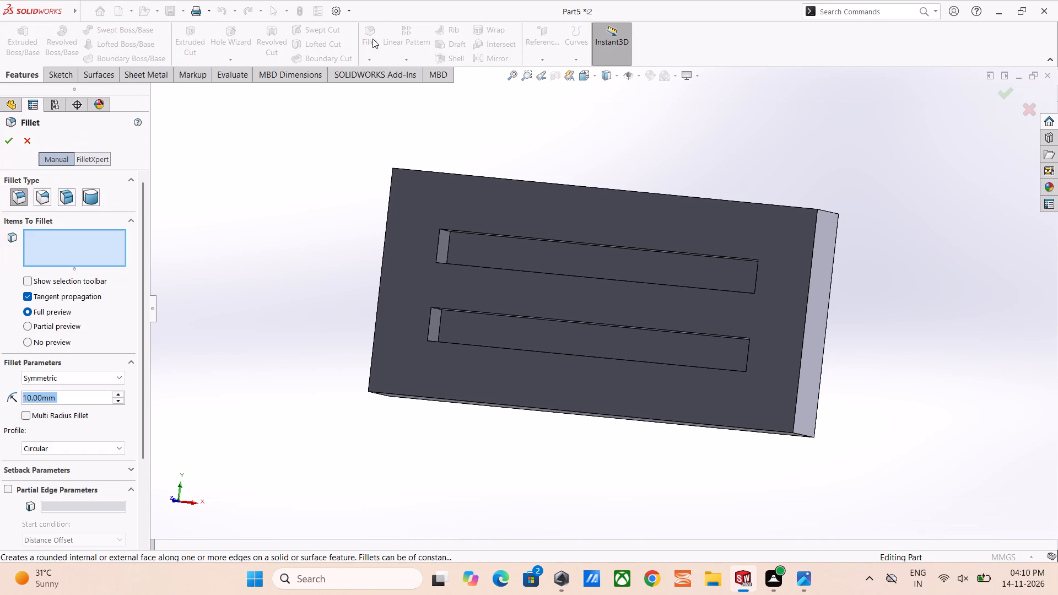
{"action": "key", "text": "2"}
{"action": "key", "text": "Return"}
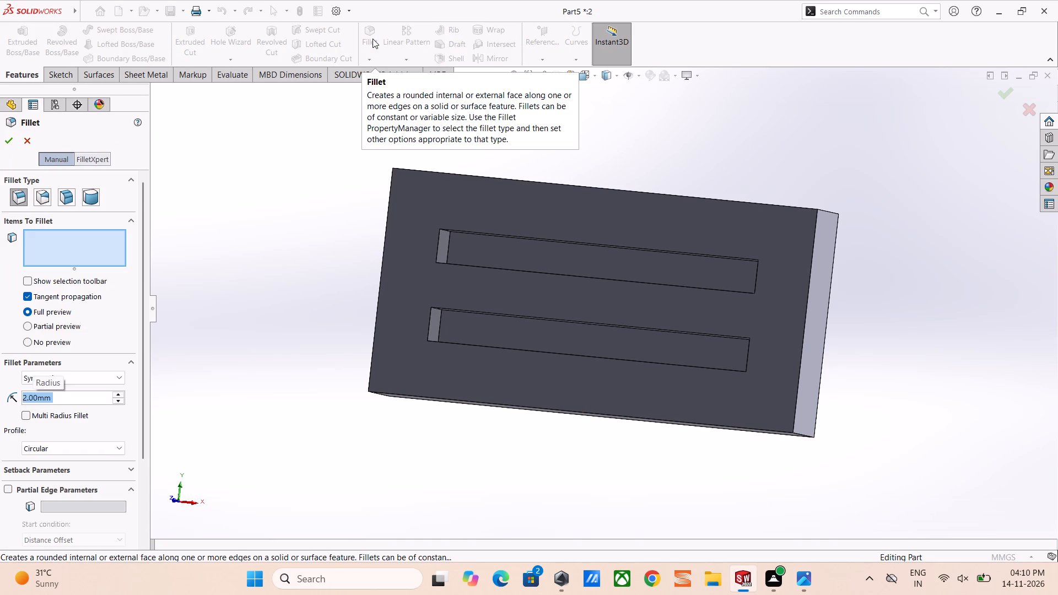
{"action": "left_click", "coordinate": [549, 337]}
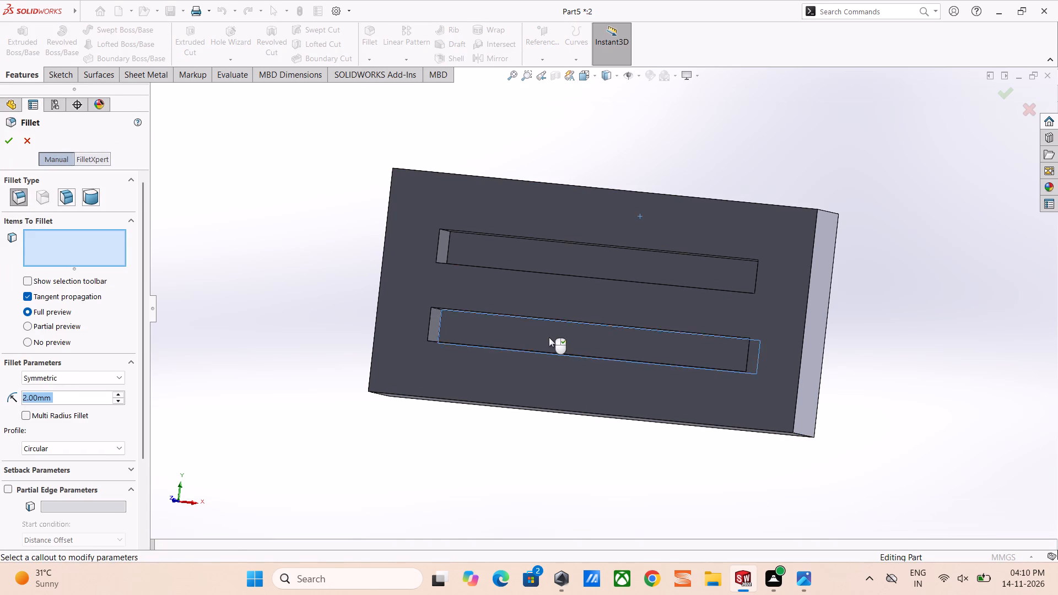
{"action": "middle_click_drag", "start_coordinate": [571, 304], "coordinate": [618, 117]}
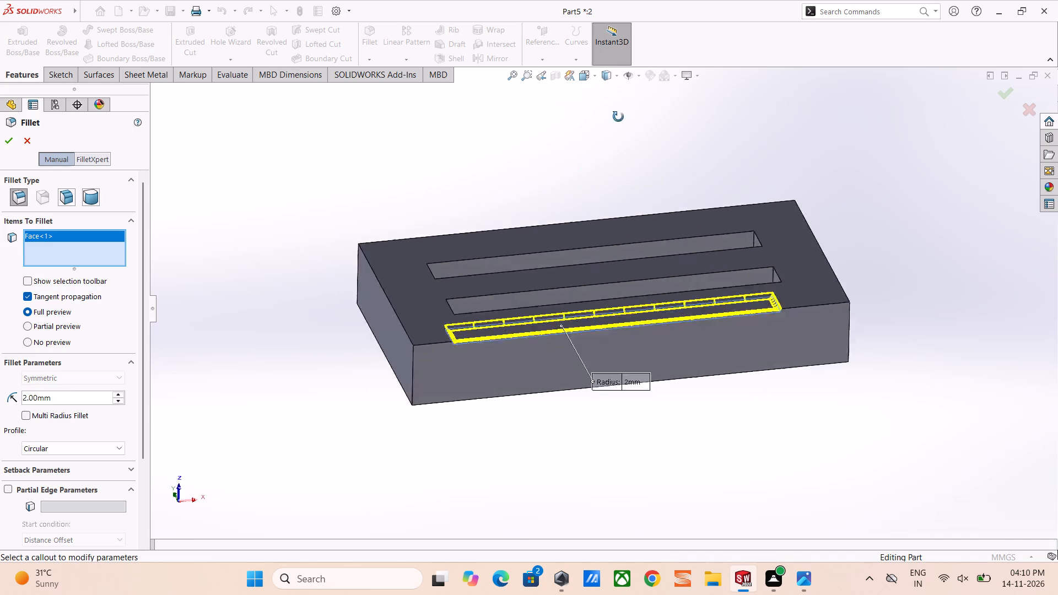
{"action": "middle_click_drag", "start_coordinate": [618, 117], "coordinate": [607, 273]}
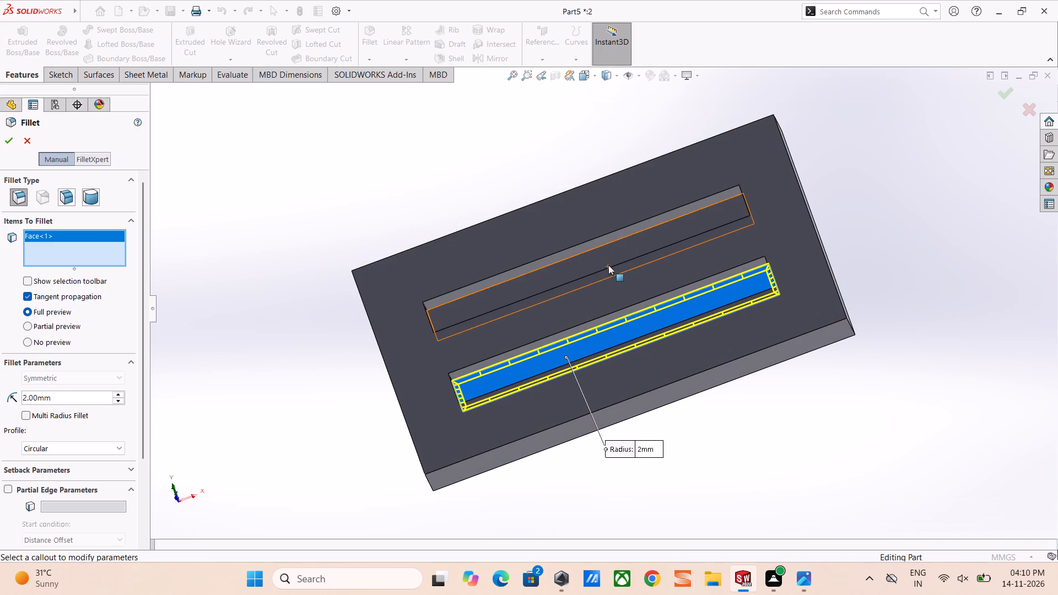
{"action": "left_click", "coordinate": [608, 262]}
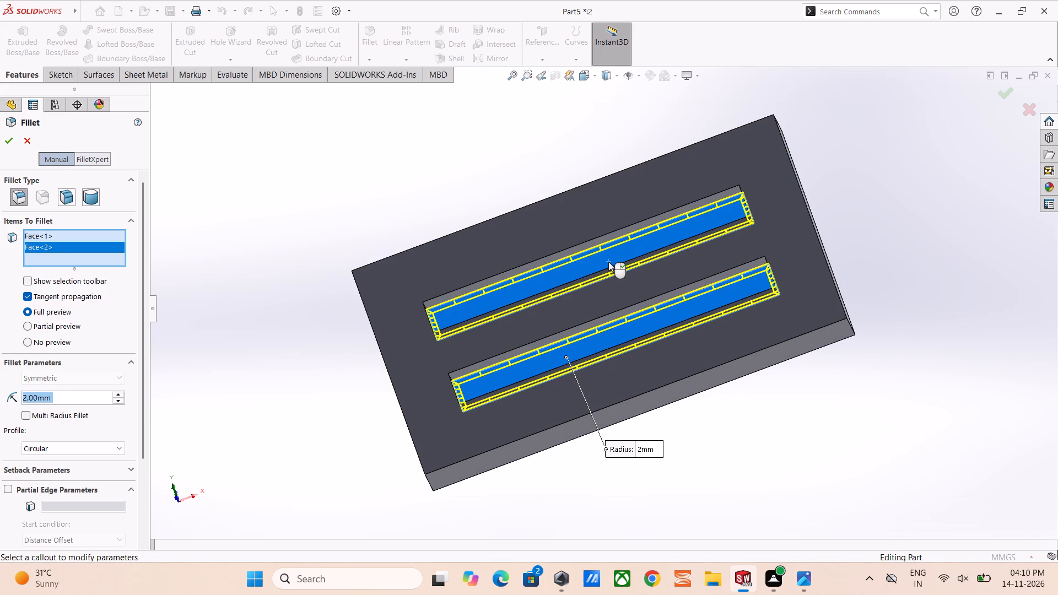
Add the upper slot's two long side walls and both end walls to the 2 mm fillet selection.
{"action": "middle_click_drag", "start_coordinate": [612, 256], "coordinate": [612, 252]}
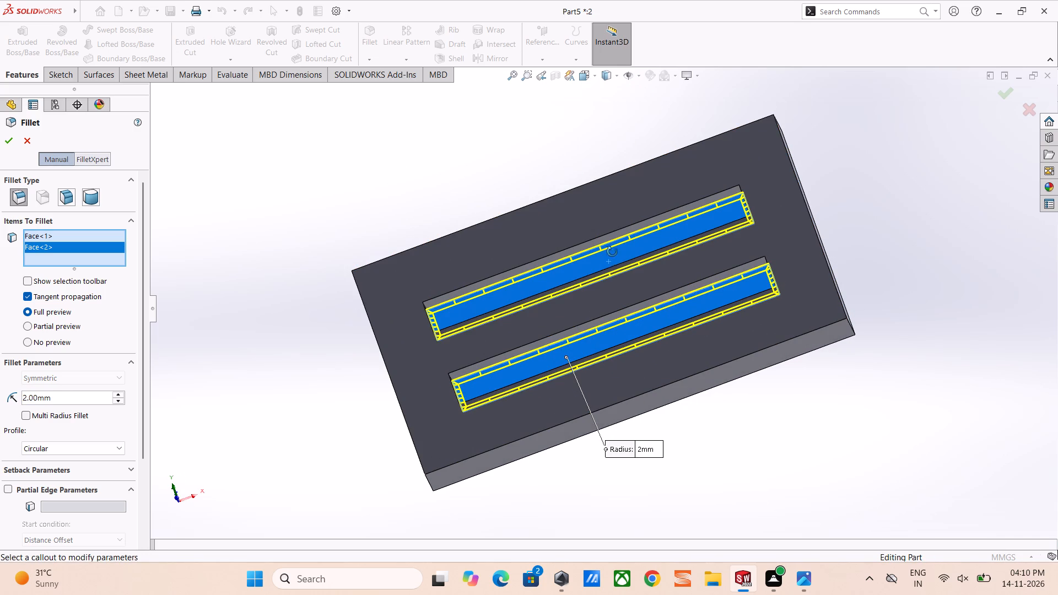
{"action": "middle_click_drag", "start_coordinate": [612, 252], "coordinate": [608, 201]}
{"action": "left_click", "coordinate": [616, 235]}
{"action": "middle_click_drag", "start_coordinate": [674, 239], "coordinate": [687, 239]}
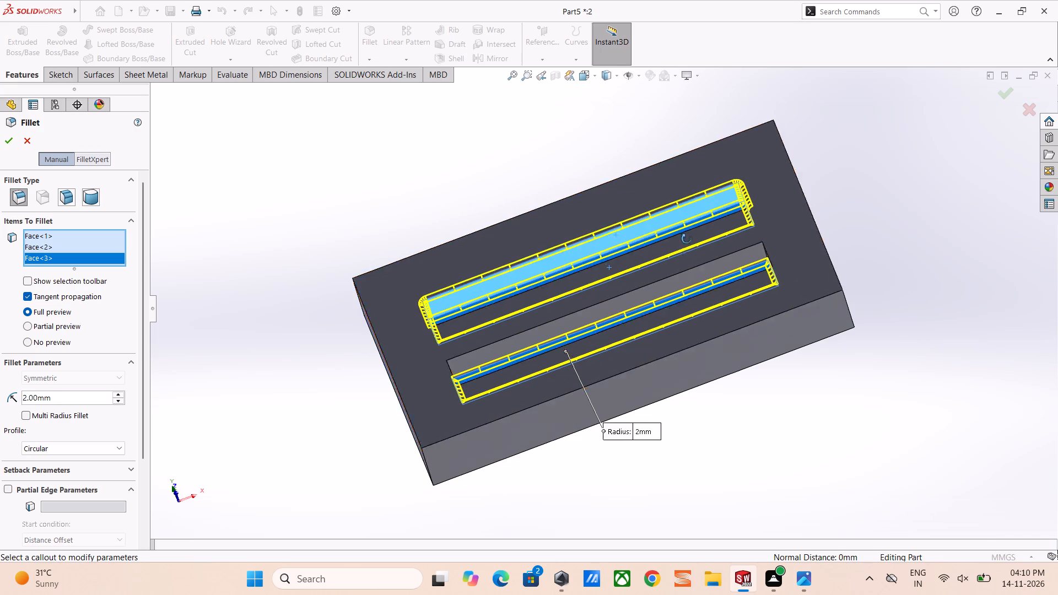
{"action": "middle_click_drag", "start_coordinate": [687, 239], "coordinate": [727, 279]}
{"action": "left_click", "coordinate": [707, 190]}
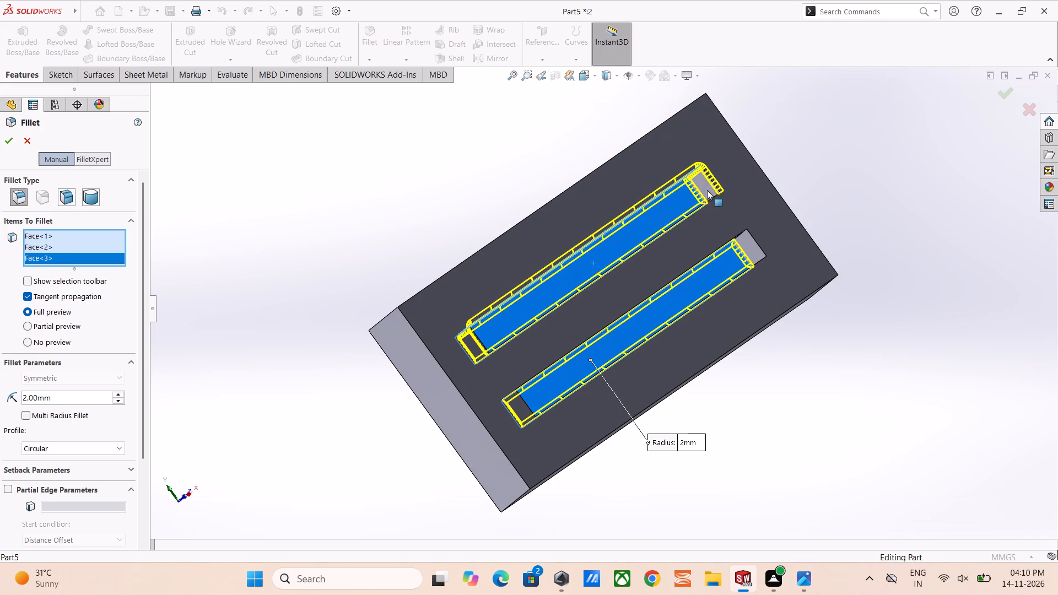
{"action": "middle_click_drag", "start_coordinate": [687, 223], "coordinate": [707, 295]}
{"action": "scroll", "coordinate": [675, 271], "scroll_direction": "up", "scroll_amount": 2}
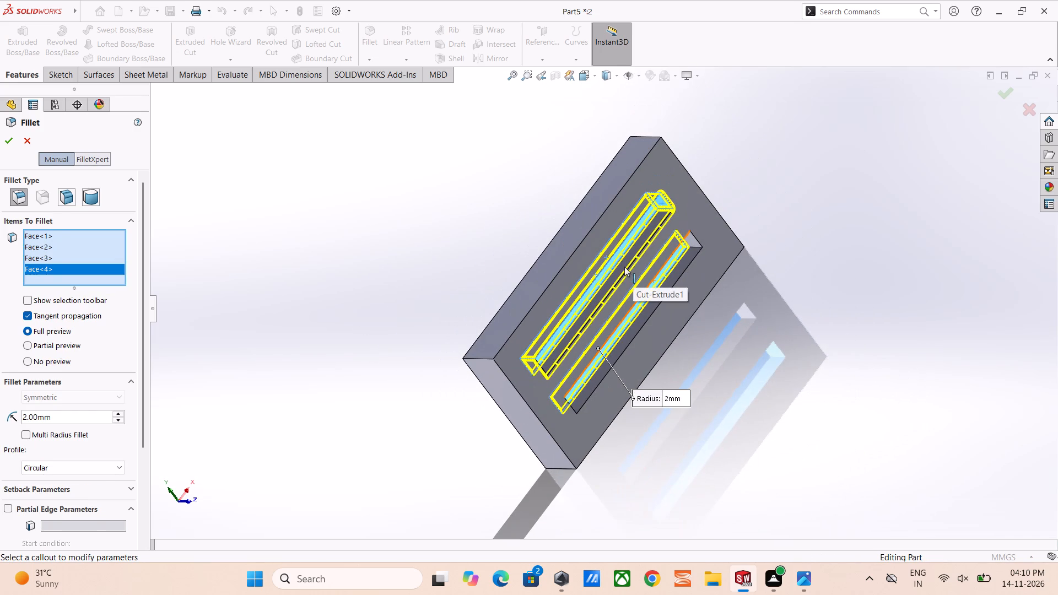
{"action": "left_click", "coordinate": [623, 264]}
{"action": "middle_click_drag", "start_coordinate": [626, 282], "coordinate": [533, 268]}
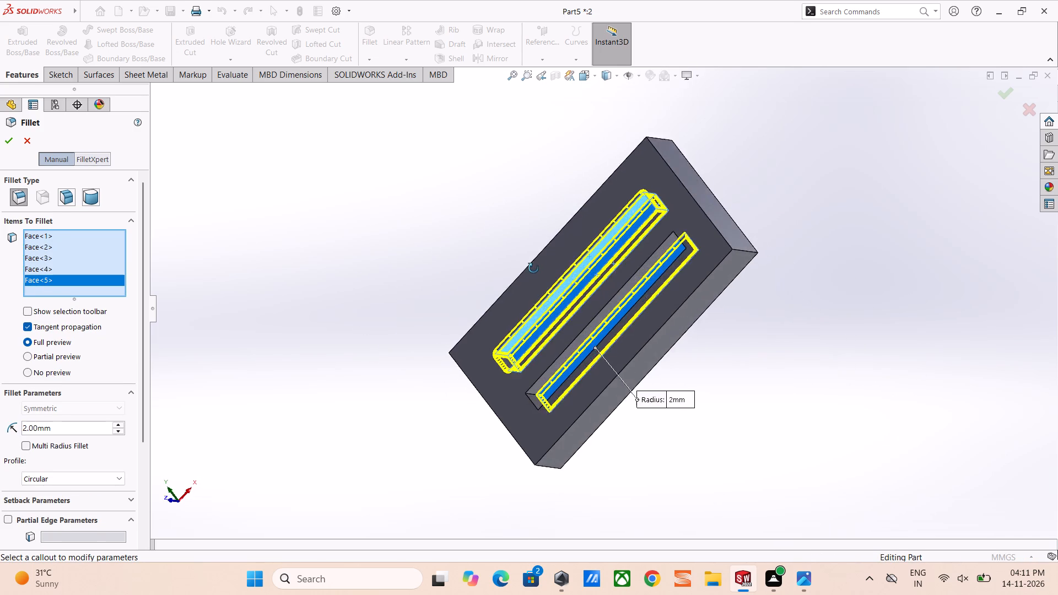
{"action": "middle_click_drag", "start_coordinate": [533, 268], "coordinate": [537, 343]}
{"action": "left_click", "coordinate": [504, 336]}
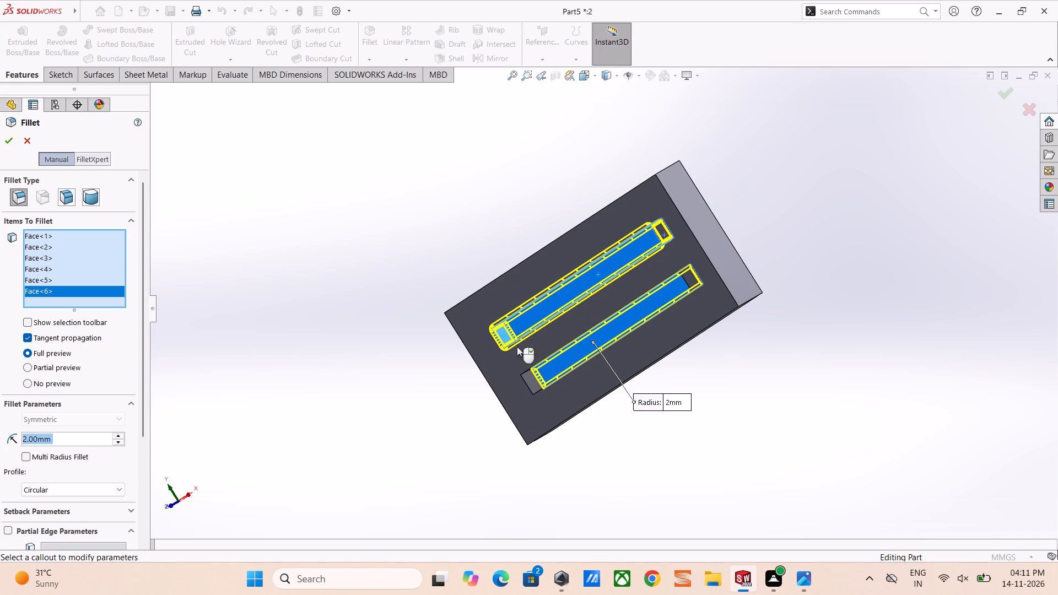
Add the lower slot's two end walls and both long side walls to the selection, and apply the 2 mm fillet.
{"action": "middle_click_drag", "start_coordinate": [581, 360], "coordinate": [662, 209]}
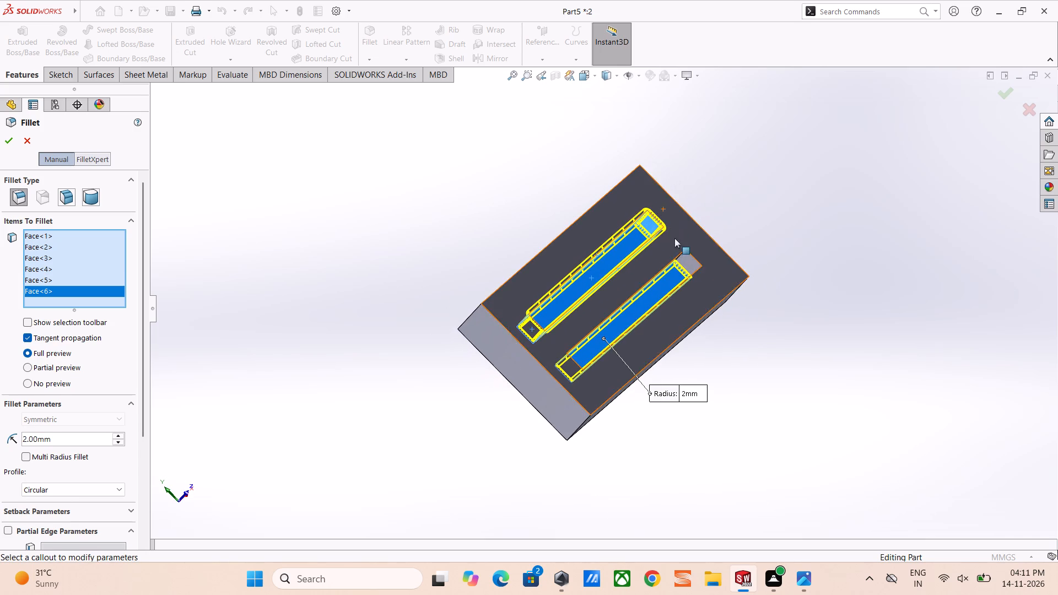
{"action": "left_click", "coordinate": [690, 264]}
{"action": "middle_click_drag", "start_coordinate": [690, 265], "coordinate": [690, 270]}
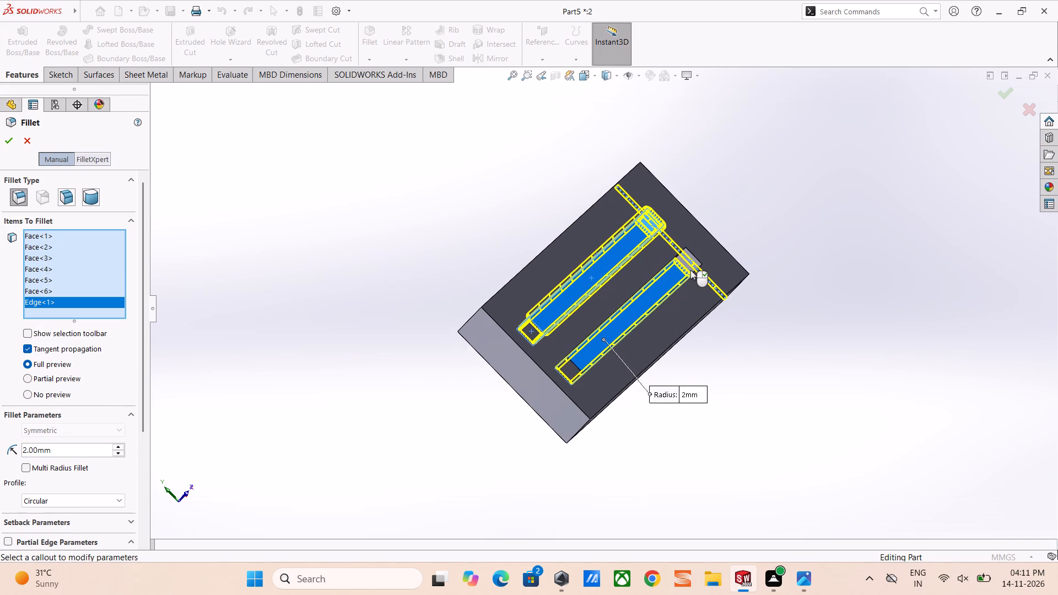
{"action": "left_click", "coordinate": [692, 263]}
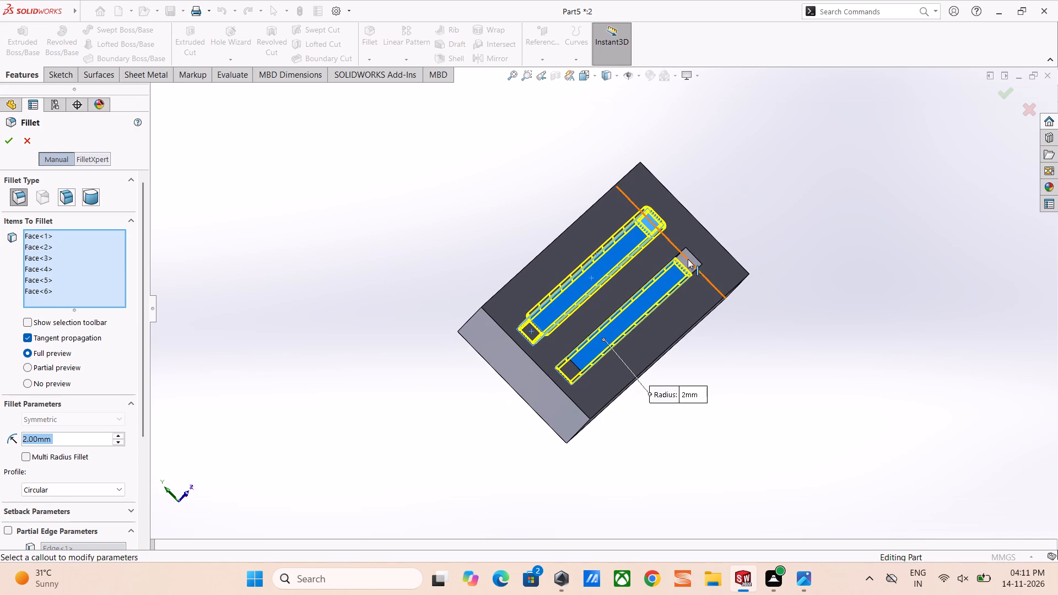
{"action": "left_click", "coordinate": [688, 257]}
{"action": "middle_click_drag", "start_coordinate": [678, 268], "coordinate": [605, 416]}
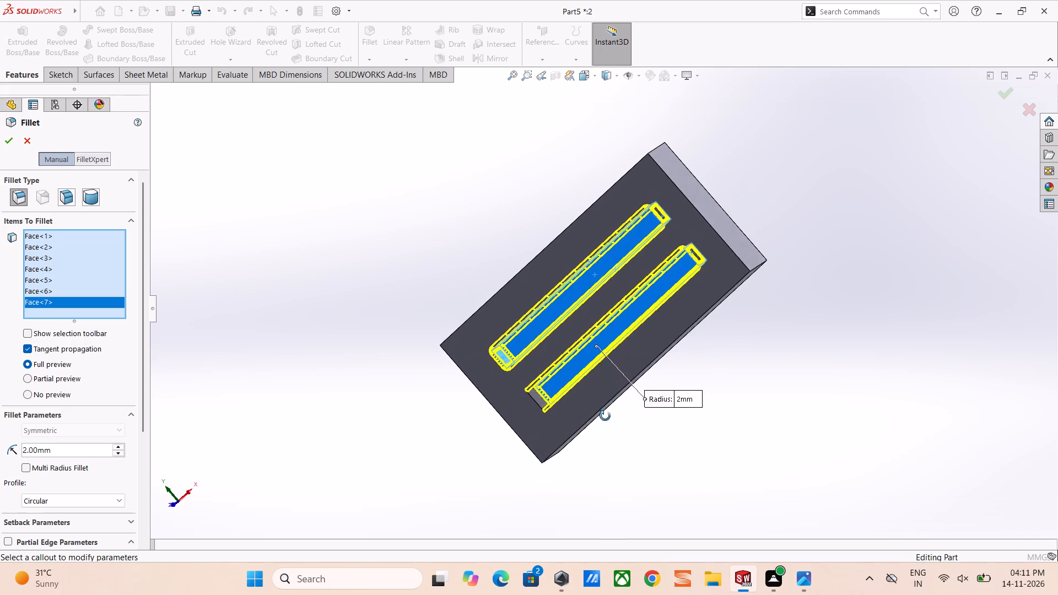
{"action": "middle_click_drag", "start_coordinate": [605, 416], "coordinate": [598, 439]}
{"action": "left_click", "coordinate": [547, 383]}
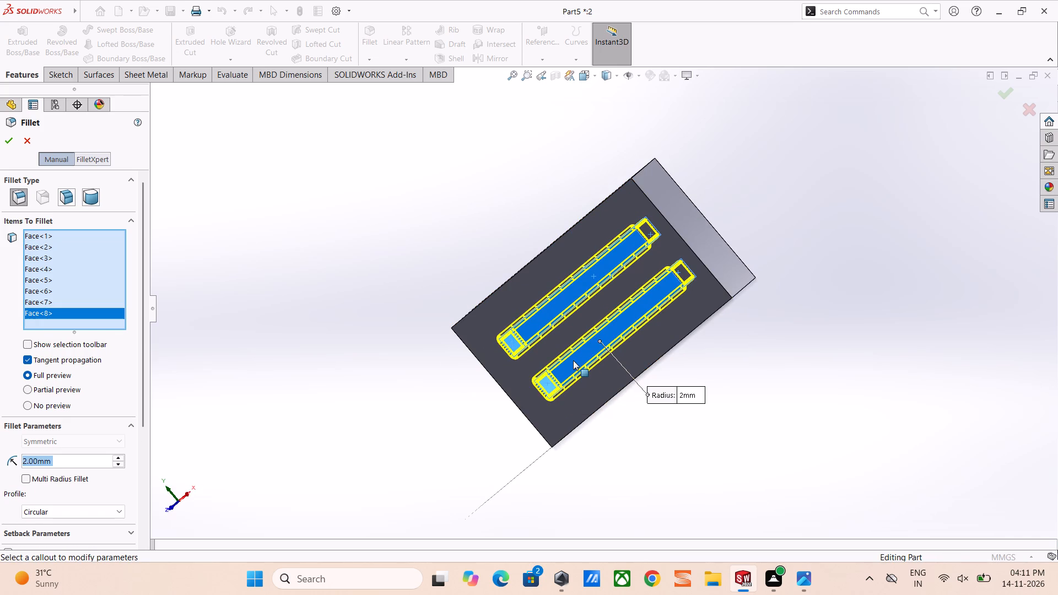
{"action": "middle_click_drag", "start_coordinate": [573, 360], "coordinate": [613, 448]}
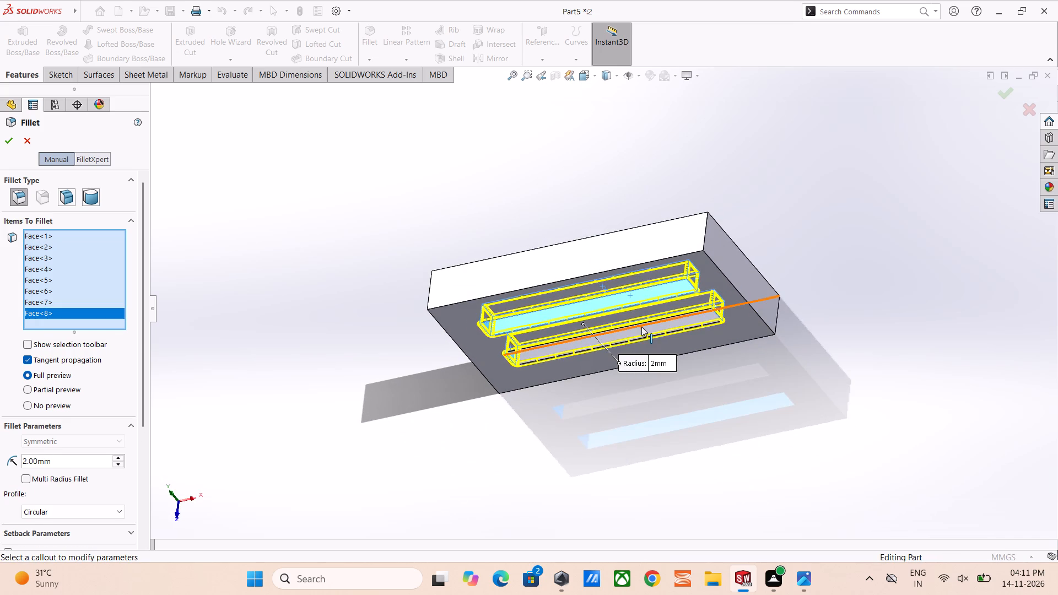
{"action": "left_click", "coordinate": [641, 334]}
{"action": "middle_click_drag", "start_coordinate": [641, 334], "coordinate": [617, 268]}
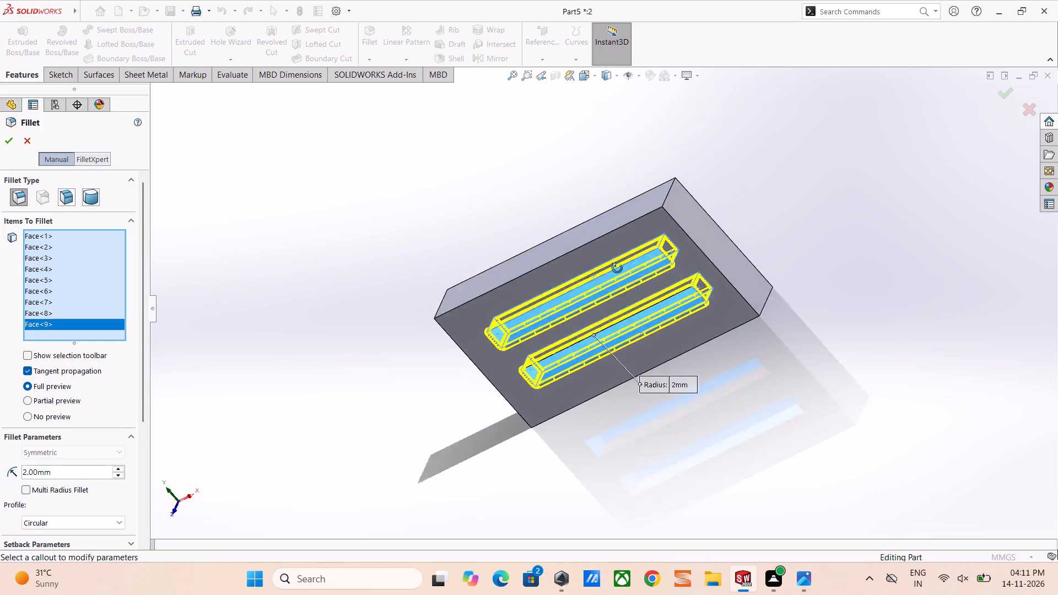
{"action": "middle_click_drag", "start_coordinate": [617, 268], "coordinate": [604, 158]}
{"action": "scroll", "coordinate": [637, 288], "scroll_direction": "down", "scroll_amount": 2}
{"action": "middle_click_drag", "start_coordinate": [635, 292], "coordinate": [622, 266]}
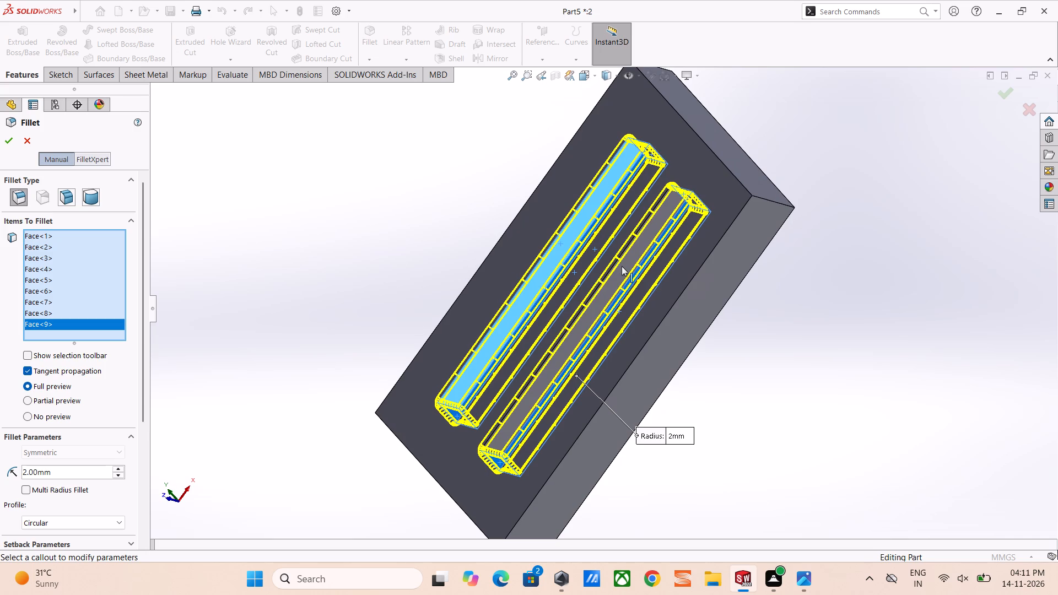
{"action": "left_click", "coordinate": [622, 266]}
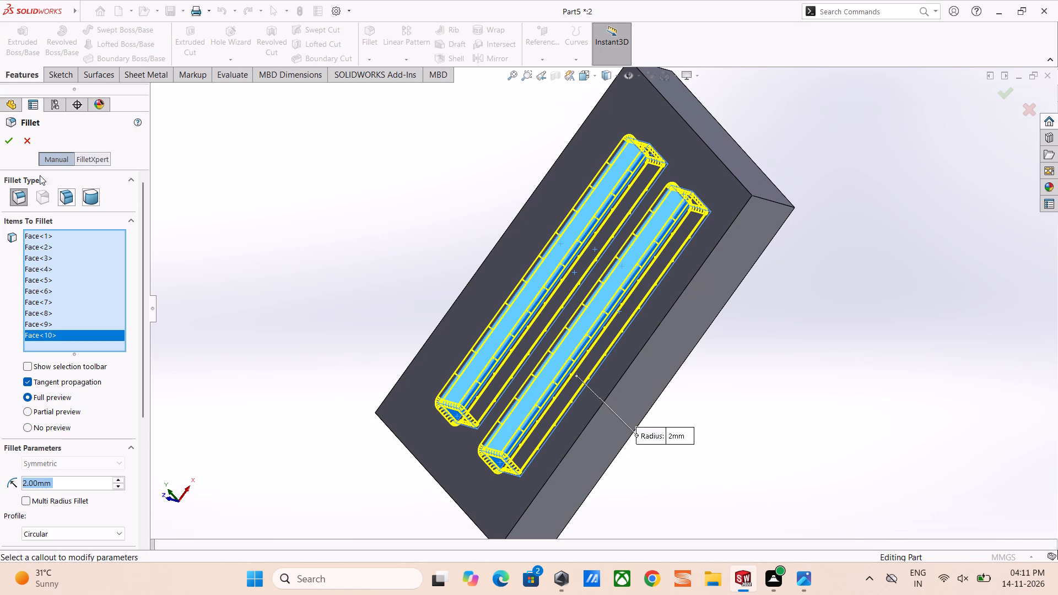
{"action": "left_click", "coordinate": [7, 145]}
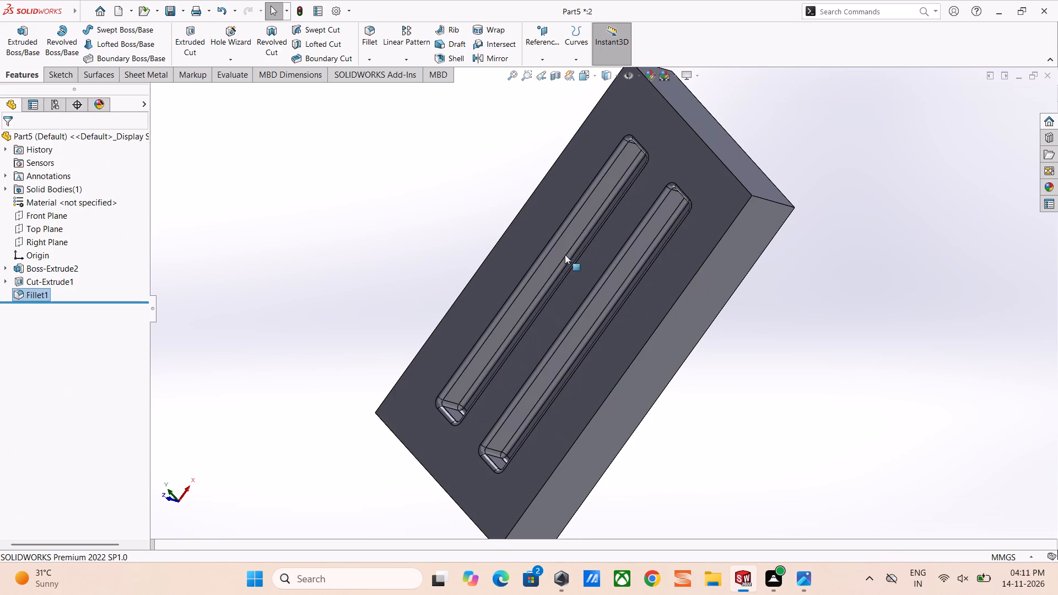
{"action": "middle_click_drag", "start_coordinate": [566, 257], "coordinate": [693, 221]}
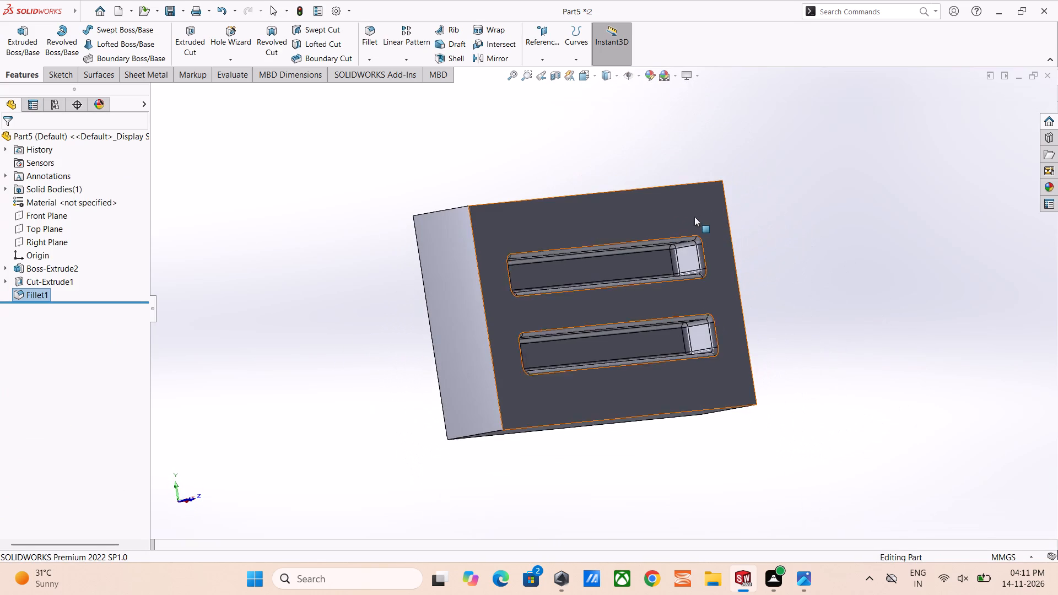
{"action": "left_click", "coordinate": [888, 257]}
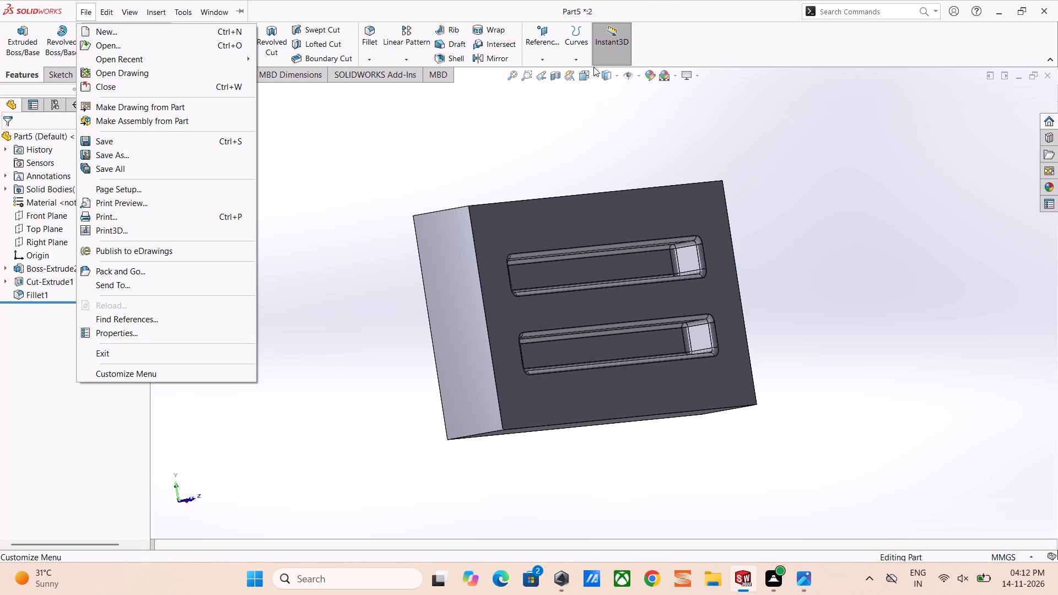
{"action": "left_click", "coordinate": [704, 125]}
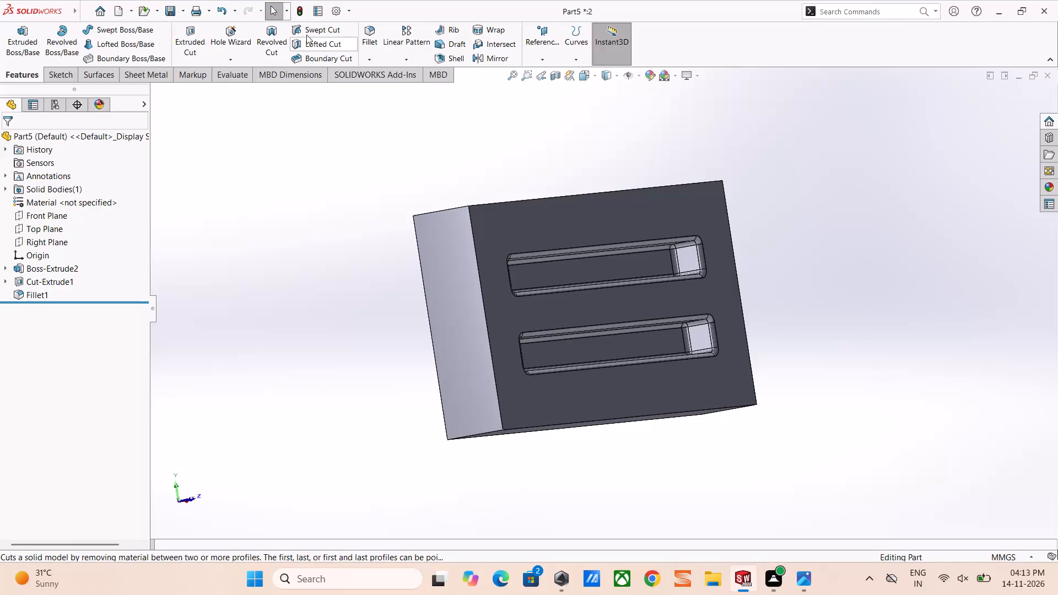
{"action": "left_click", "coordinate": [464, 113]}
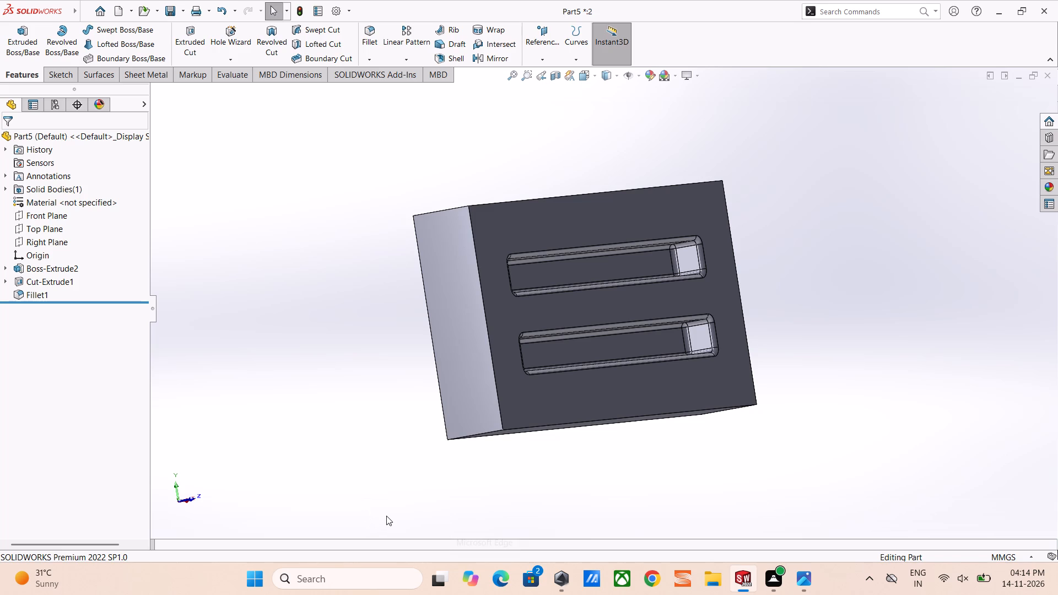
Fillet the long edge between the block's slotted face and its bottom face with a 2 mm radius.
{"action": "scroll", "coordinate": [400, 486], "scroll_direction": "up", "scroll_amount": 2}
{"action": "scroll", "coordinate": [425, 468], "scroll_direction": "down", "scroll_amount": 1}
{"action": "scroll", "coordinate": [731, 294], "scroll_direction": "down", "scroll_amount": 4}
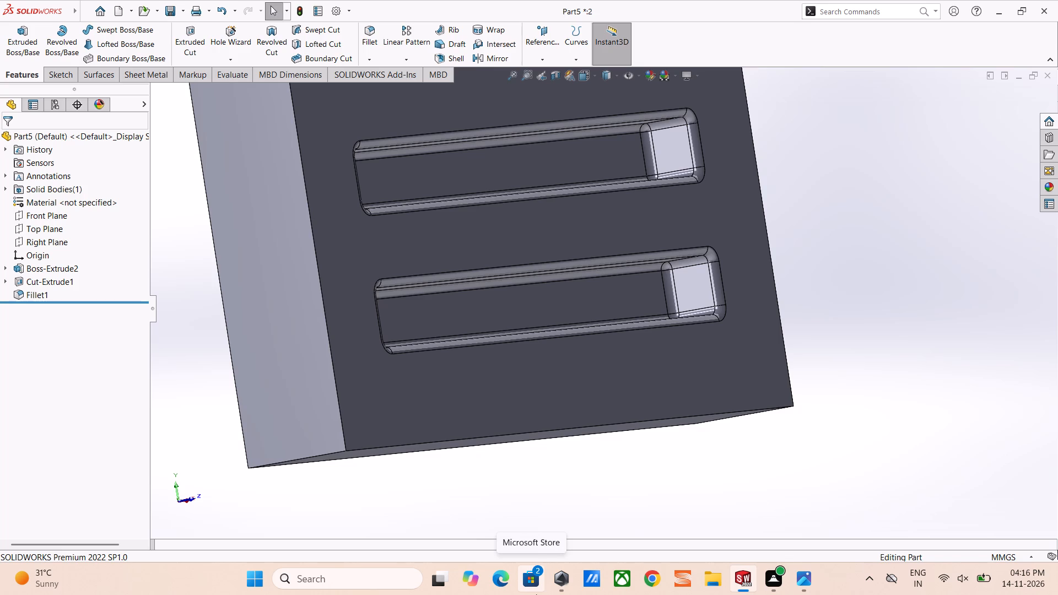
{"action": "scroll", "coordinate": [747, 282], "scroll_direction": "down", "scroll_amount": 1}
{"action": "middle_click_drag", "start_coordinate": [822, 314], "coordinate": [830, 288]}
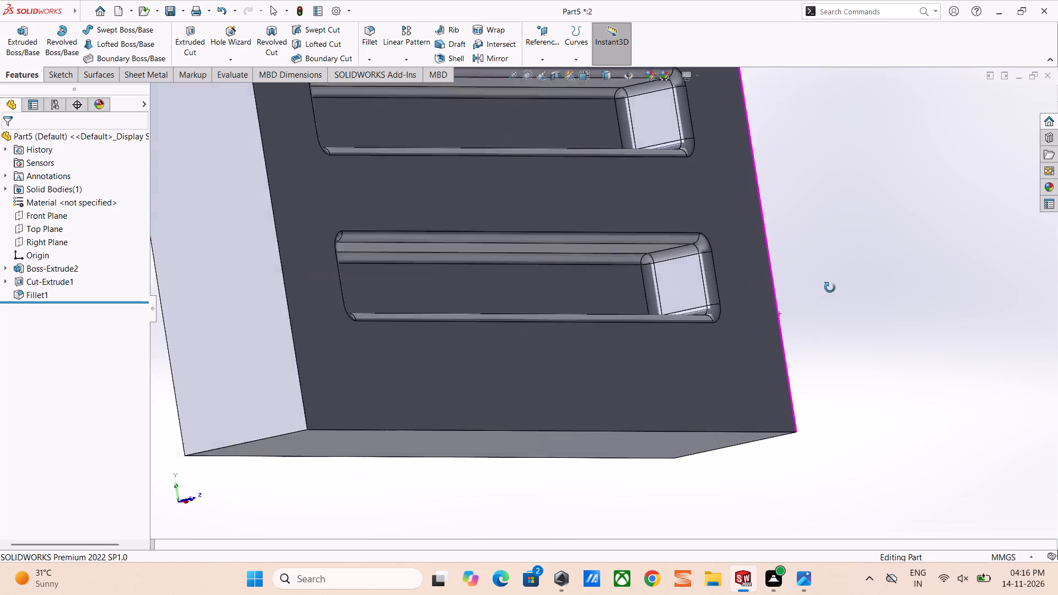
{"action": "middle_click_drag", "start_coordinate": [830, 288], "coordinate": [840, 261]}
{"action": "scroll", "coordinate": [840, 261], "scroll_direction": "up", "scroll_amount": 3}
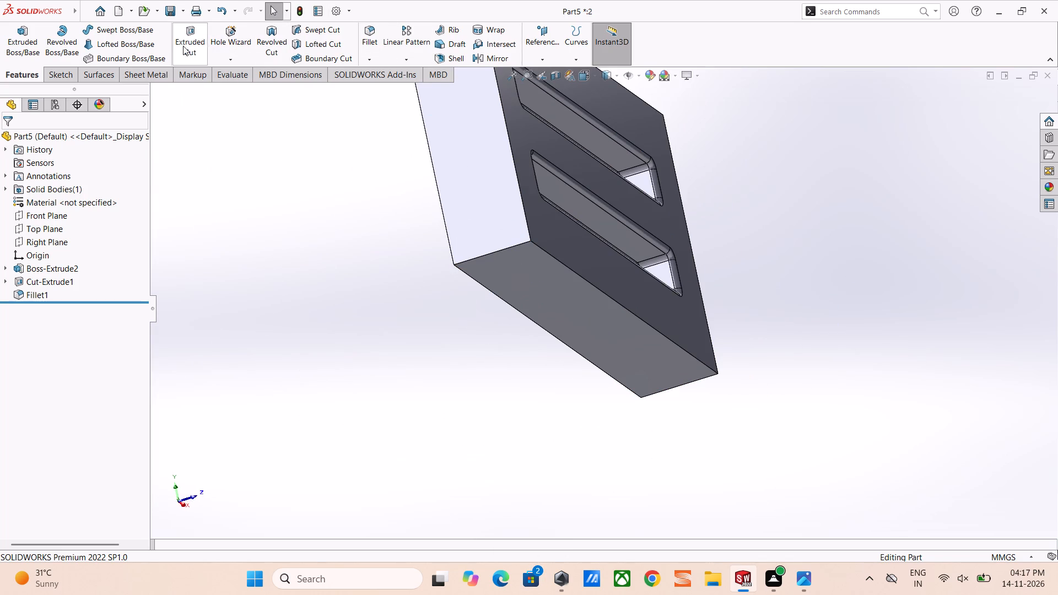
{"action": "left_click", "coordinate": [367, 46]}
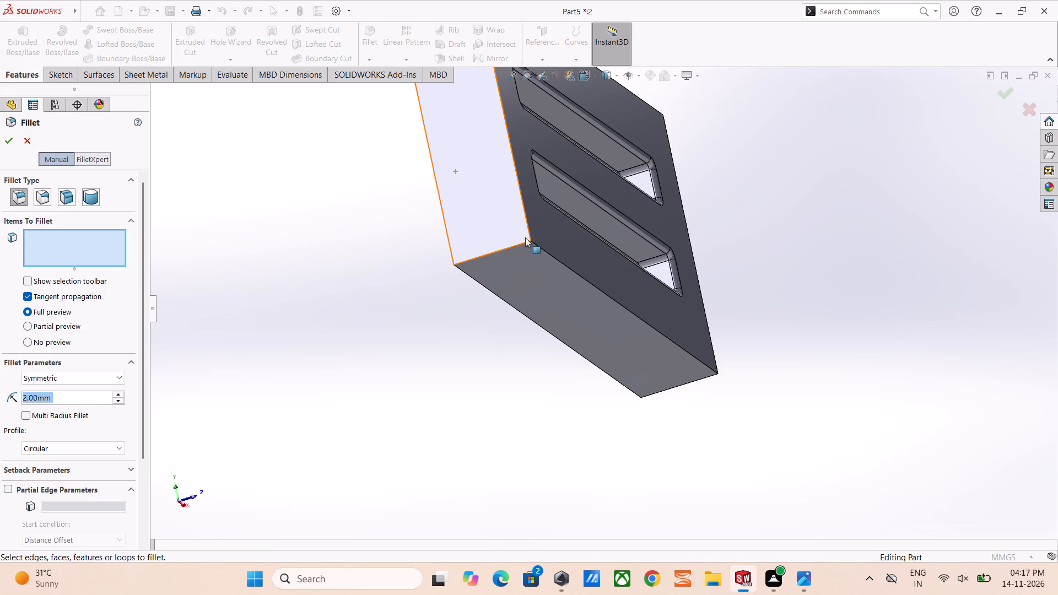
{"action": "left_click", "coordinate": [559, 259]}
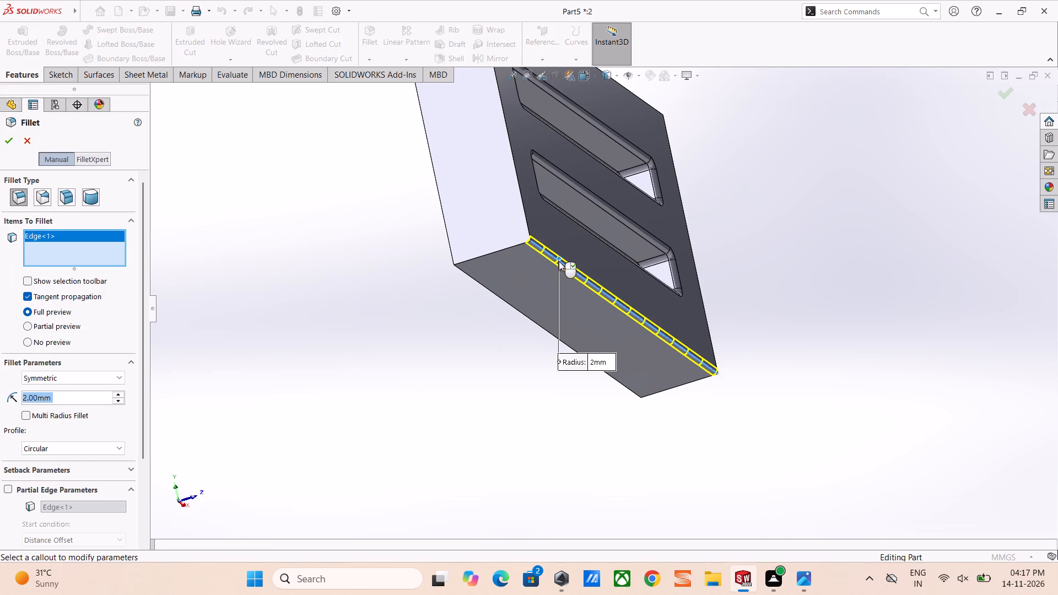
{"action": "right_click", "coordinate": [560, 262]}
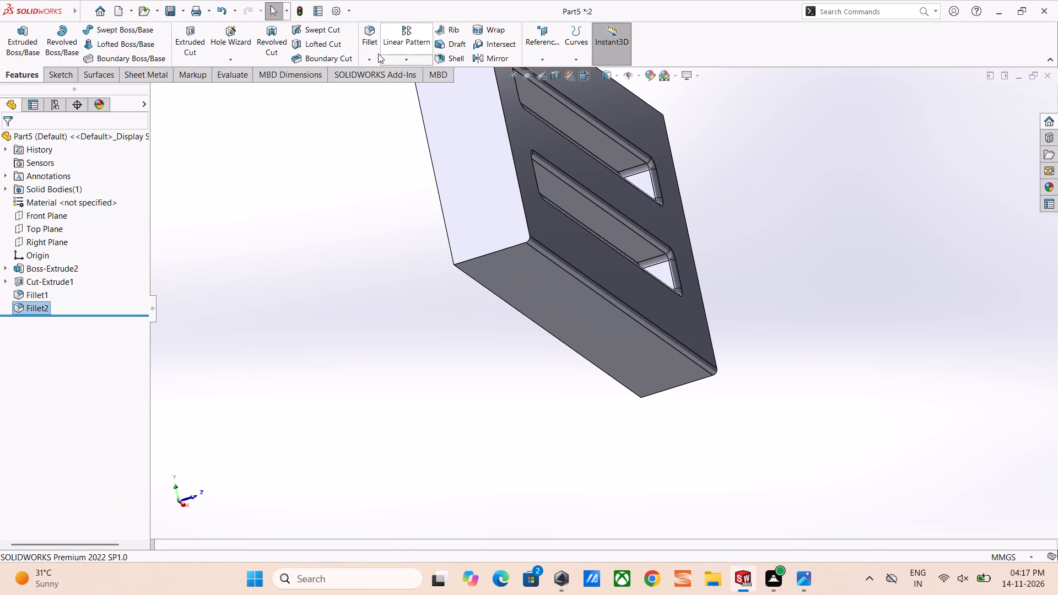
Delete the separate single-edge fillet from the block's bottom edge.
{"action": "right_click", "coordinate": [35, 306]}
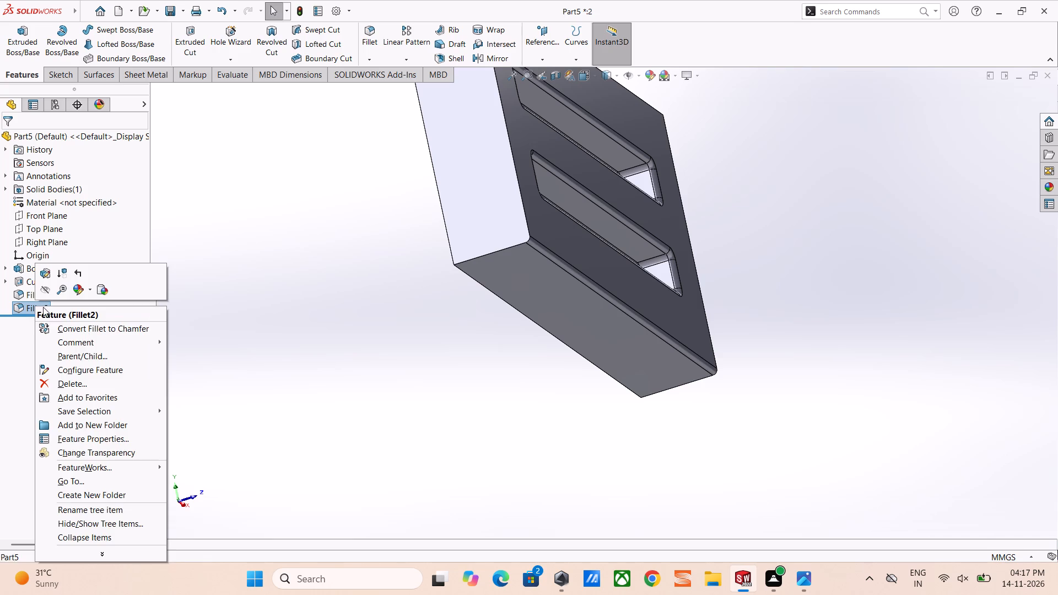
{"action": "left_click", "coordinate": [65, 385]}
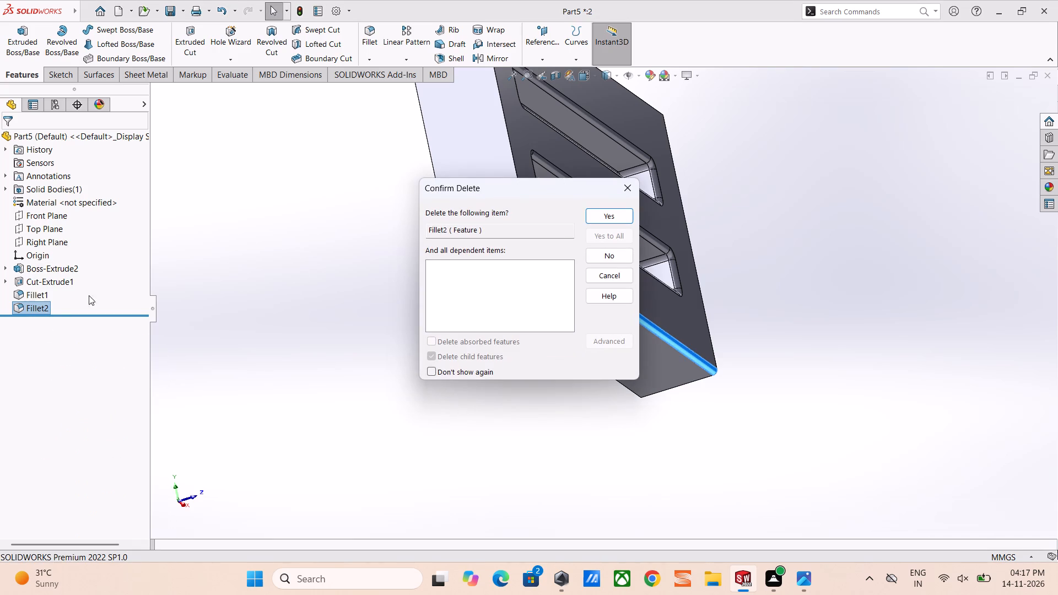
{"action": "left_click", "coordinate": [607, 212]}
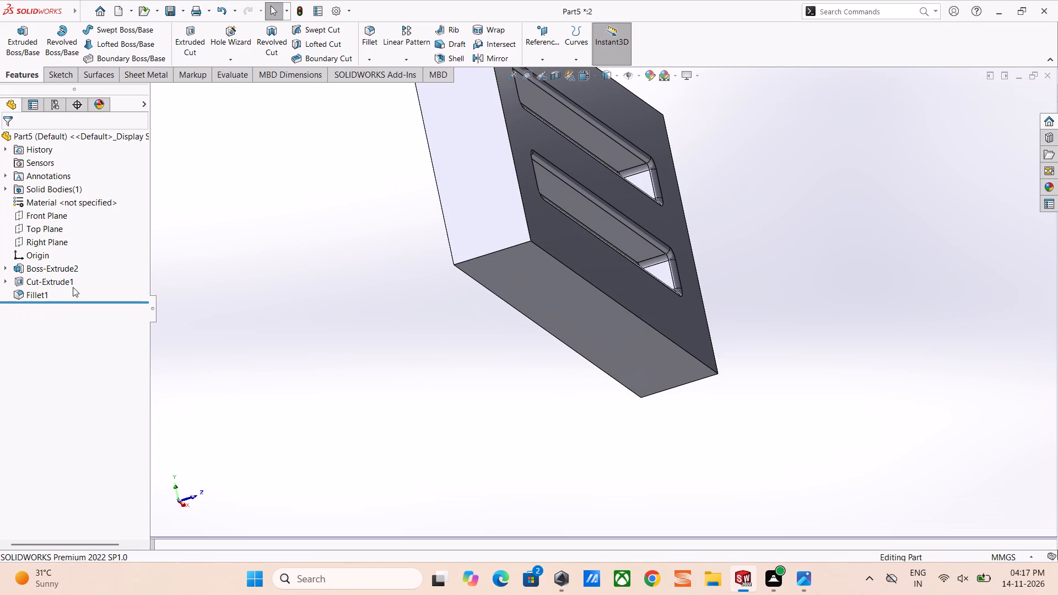
Edit the slot fillet, adding the bottom face, its edges along the slotted and adjoining end faces, and that end face to the selection.
{"action": "left_click", "coordinate": [44, 293]}
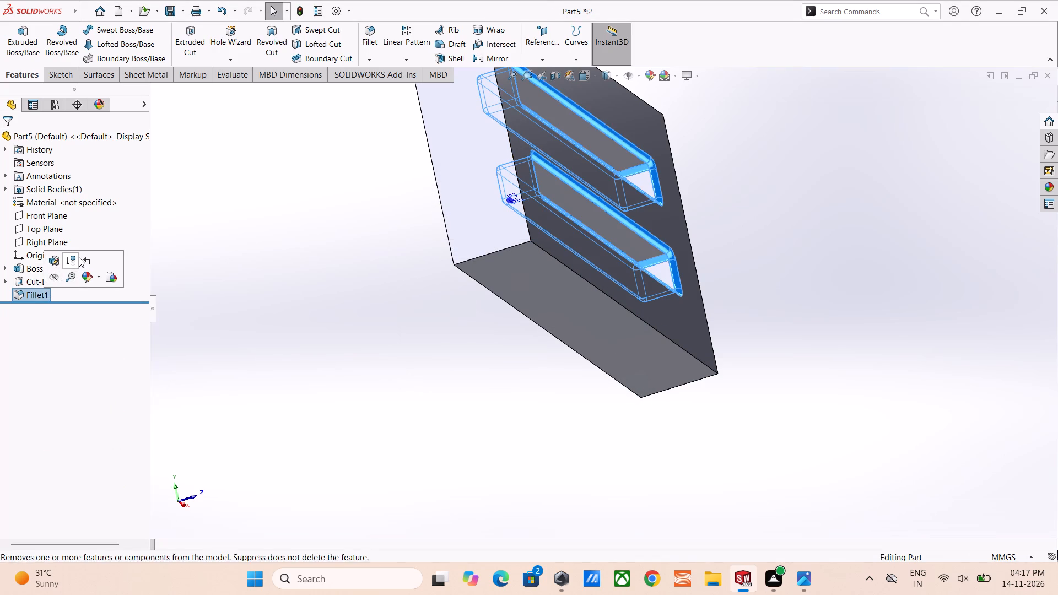
{"action": "left_click", "coordinate": [55, 261]}
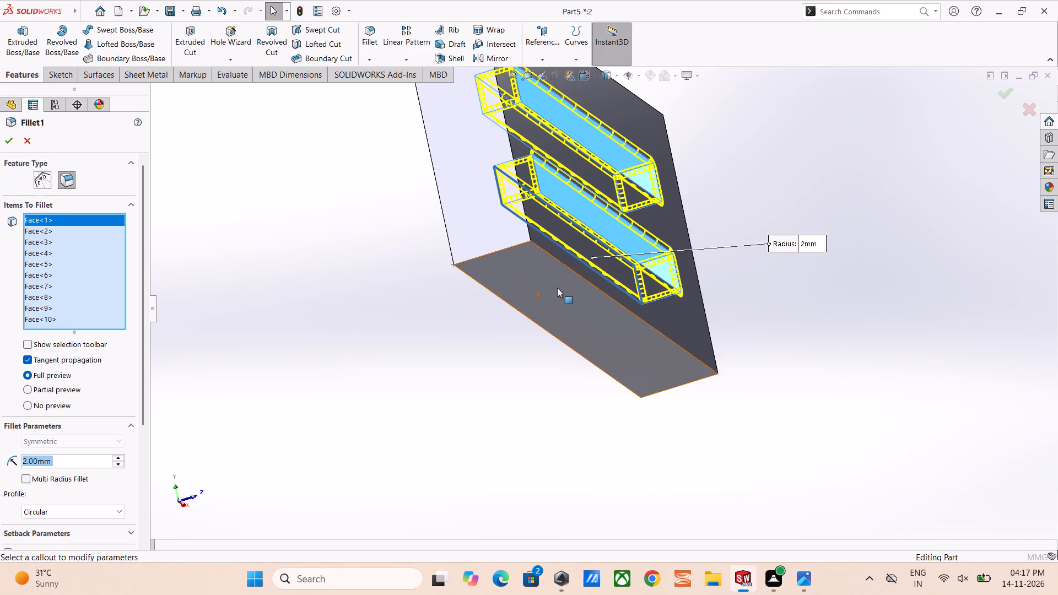
{"action": "scroll", "coordinate": [580, 276], "scroll_direction": "down", "scroll_amount": 2}
{"action": "left_click", "coordinate": [580, 276]}
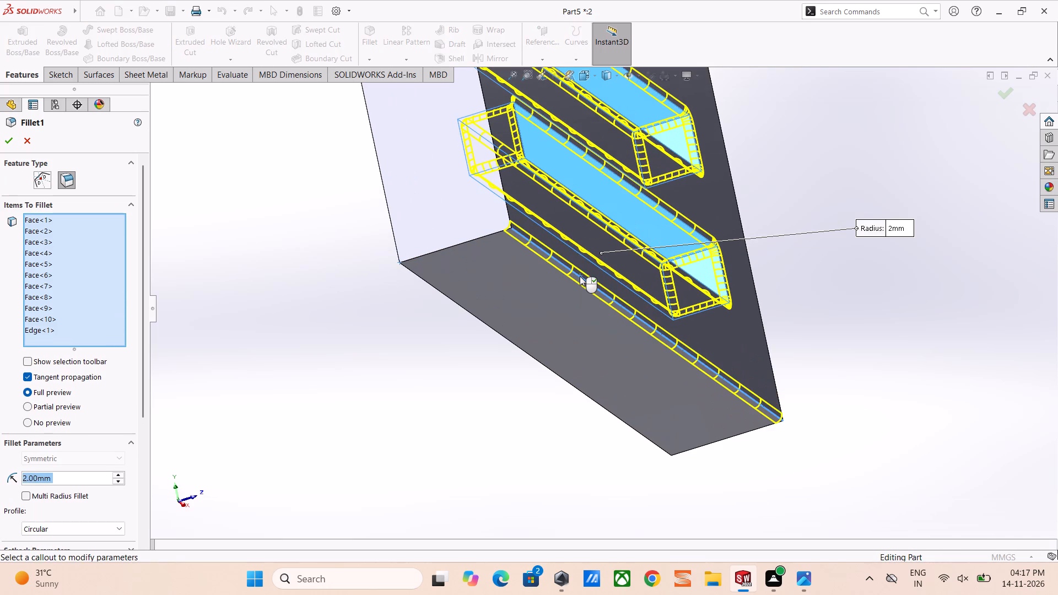
{"action": "left_click", "coordinate": [474, 238]}
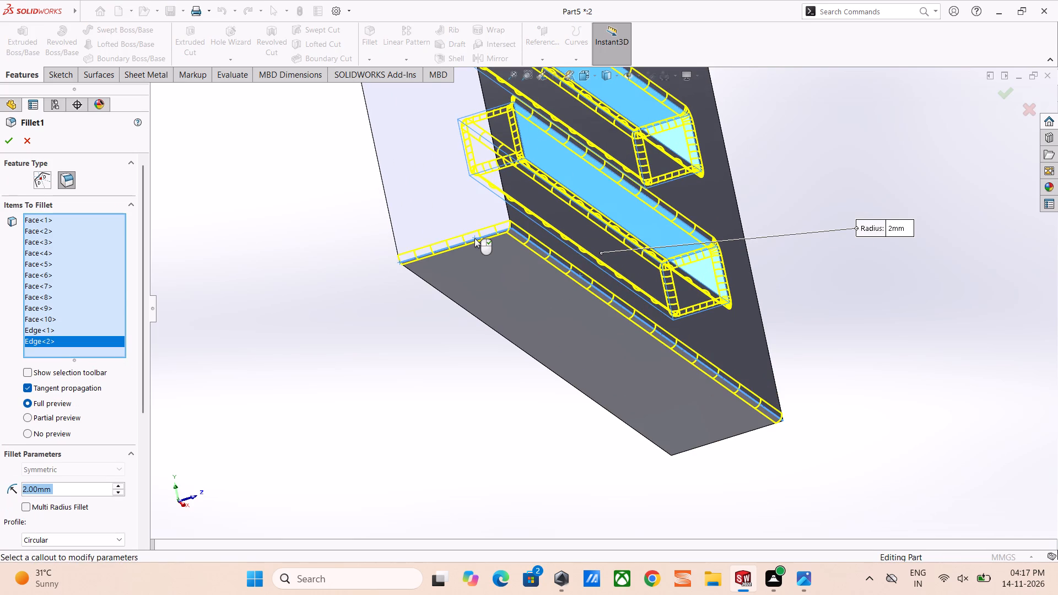
{"action": "left_click", "coordinate": [490, 285]}
{"action": "scroll", "coordinate": [490, 286], "scroll_direction": "up", "scroll_amount": 3}
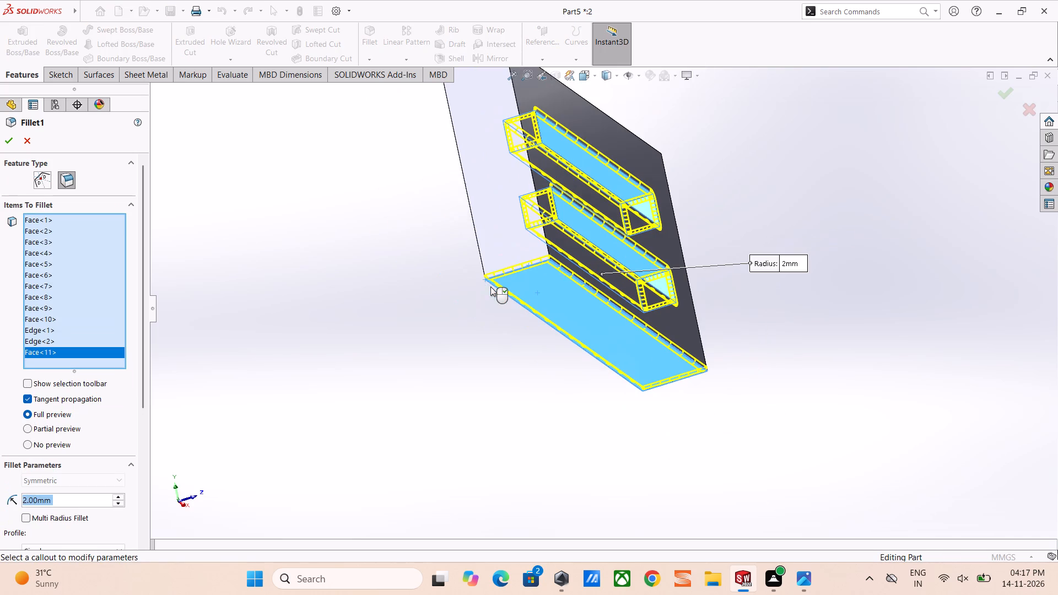
{"action": "left_click", "coordinate": [503, 236]}
Add the slotted face and the block's three remaining outer faces to the selection, and apply the 2 mm fillet.
{"action": "middle_click_drag", "start_coordinate": [572, 193], "coordinate": [539, 274]}
{"action": "scroll", "coordinate": [539, 274], "scroll_direction": "up", "scroll_amount": 3}
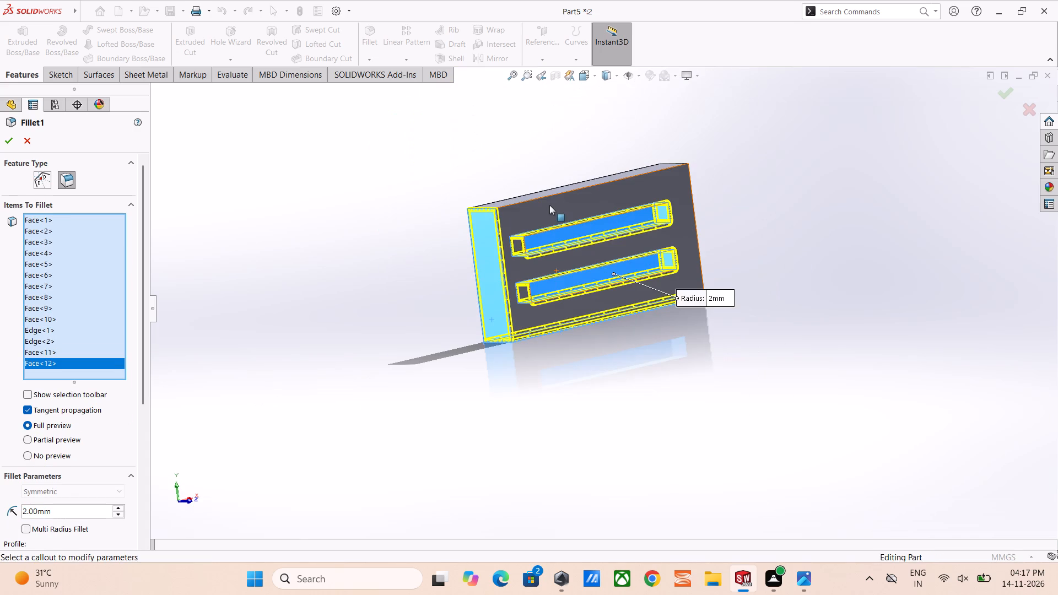
{"action": "left_click", "coordinate": [549, 205]}
{"action": "middle_click_drag", "start_coordinate": [554, 186], "coordinate": [596, 325]}
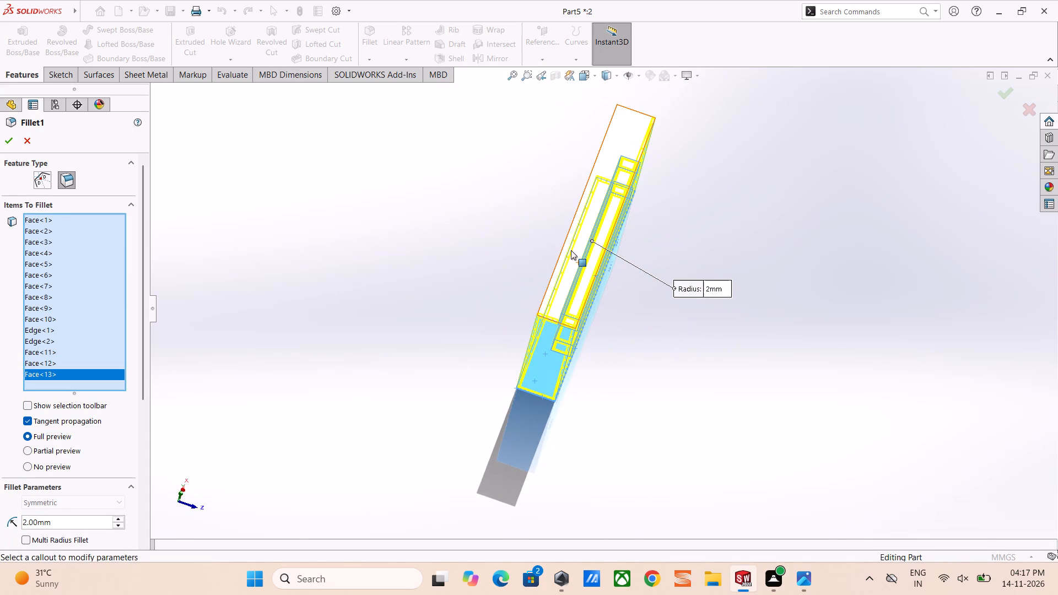
{"action": "left_click", "coordinate": [571, 250]}
{"action": "middle_click_drag", "start_coordinate": [517, 255], "coordinate": [554, 295]}
{"action": "left_click", "coordinate": [546, 253]}
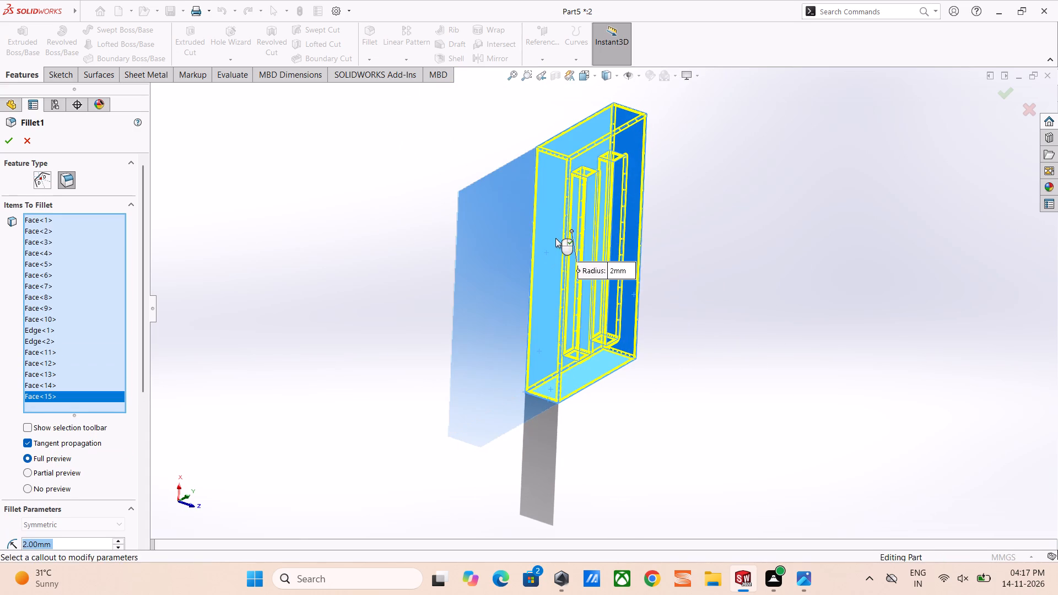
{"action": "middle_click_drag", "start_coordinate": [559, 220], "coordinate": [578, 275]}
{"action": "scroll", "coordinate": [578, 275], "scroll_direction": "up", "scroll_amount": 2}
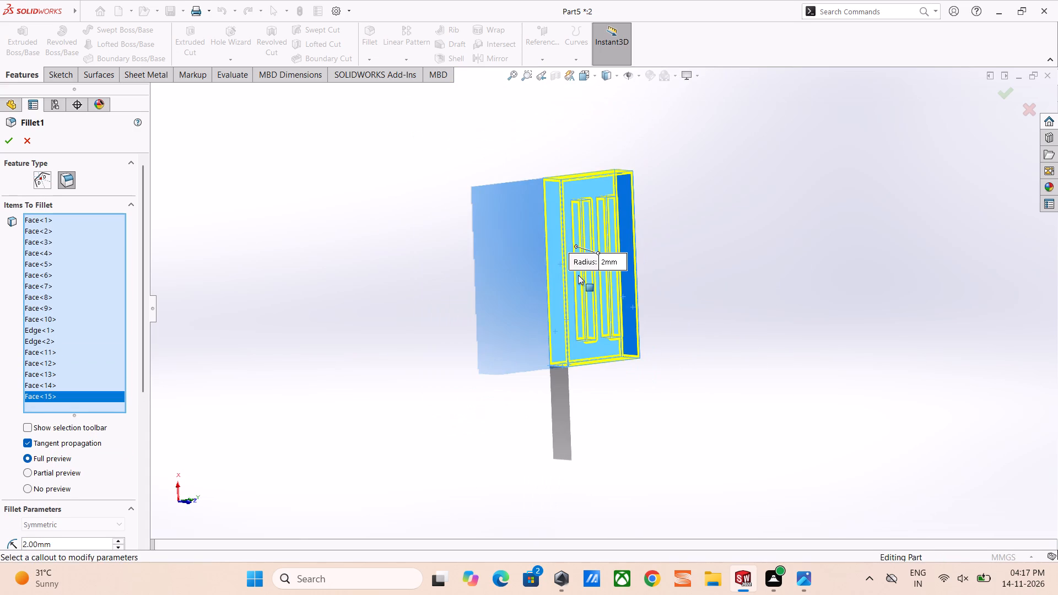
{"action": "middle_click_drag", "start_coordinate": [569, 220], "coordinate": [573, 338]}
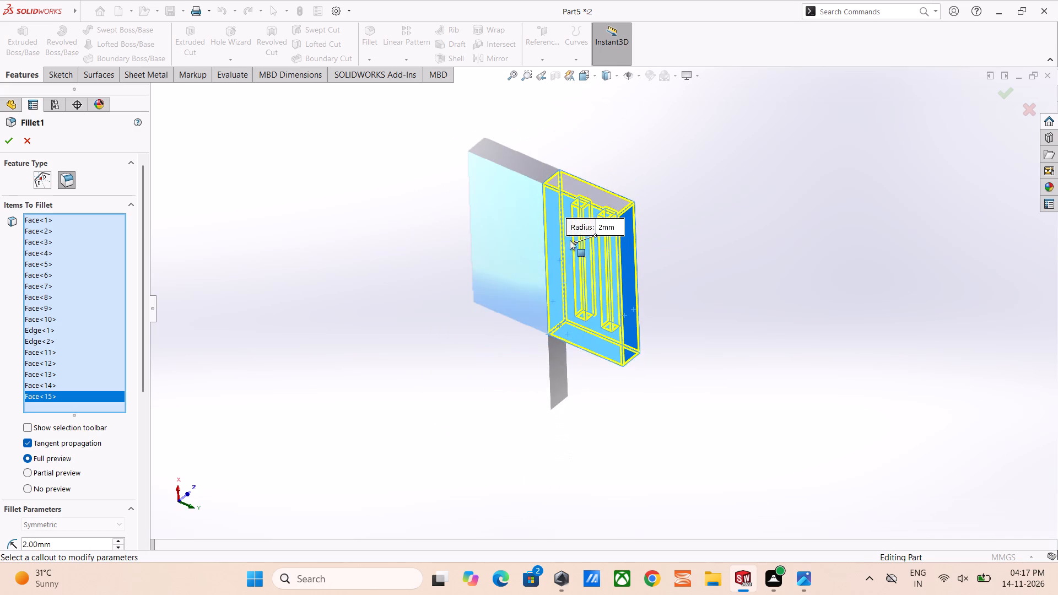
{"action": "scroll", "coordinate": [574, 227], "scroll_direction": "down", "scroll_amount": 4}
{"action": "left_click", "coordinate": [584, 172]}
{"action": "scroll", "coordinate": [584, 172], "scroll_direction": "up", "scroll_amount": 3}
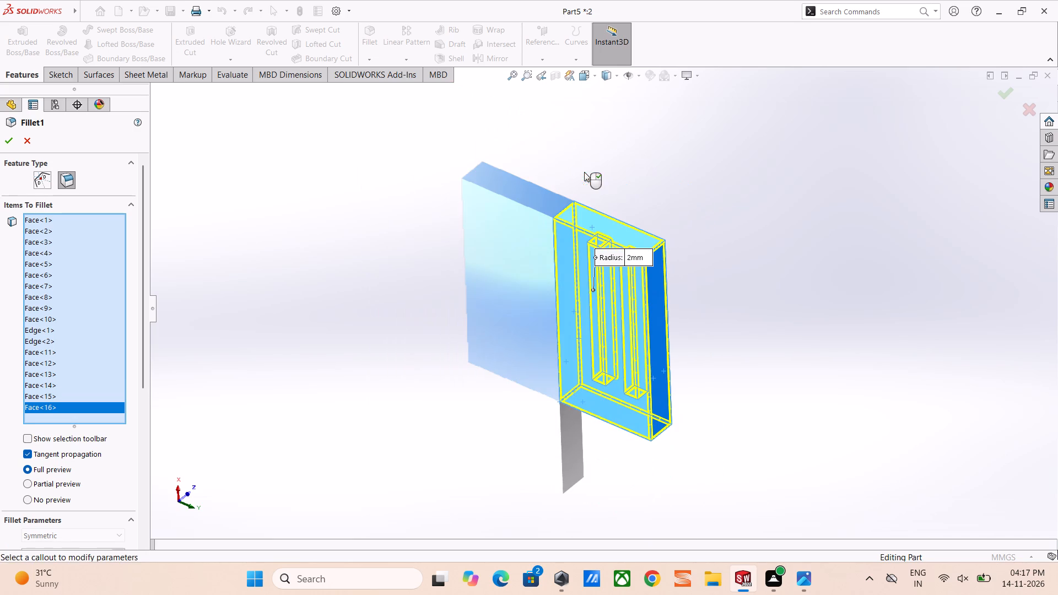
{"action": "left_click", "coordinate": [12, 138]}
{"action": "middle_click_drag", "start_coordinate": [742, 258], "coordinate": [646, 268]}
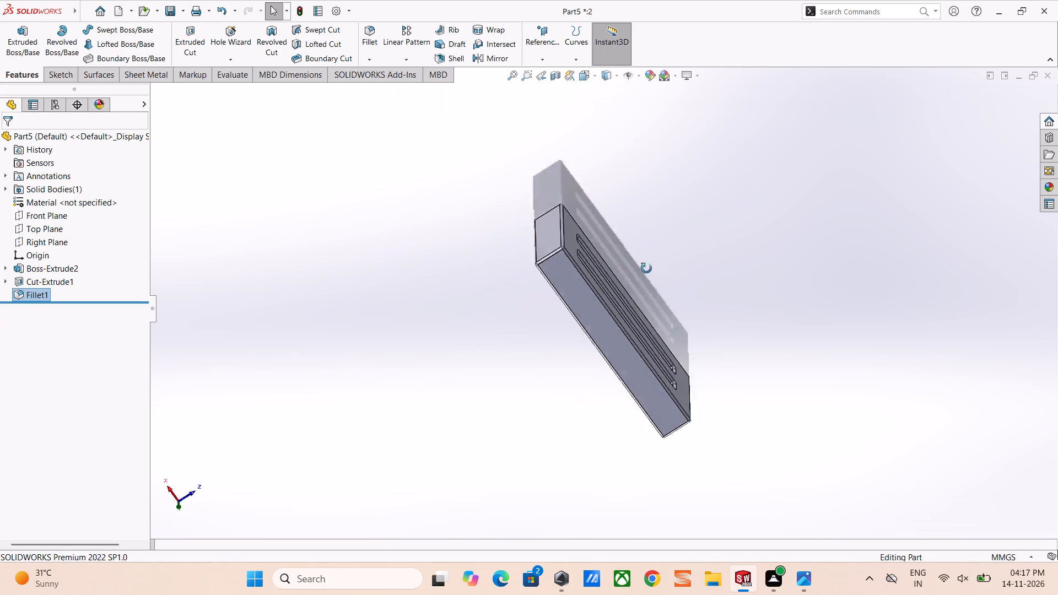
{"action": "middle_click_drag", "start_coordinate": [646, 268], "coordinate": [518, 283]}
{"action": "left_click", "coordinate": [801, 234]}
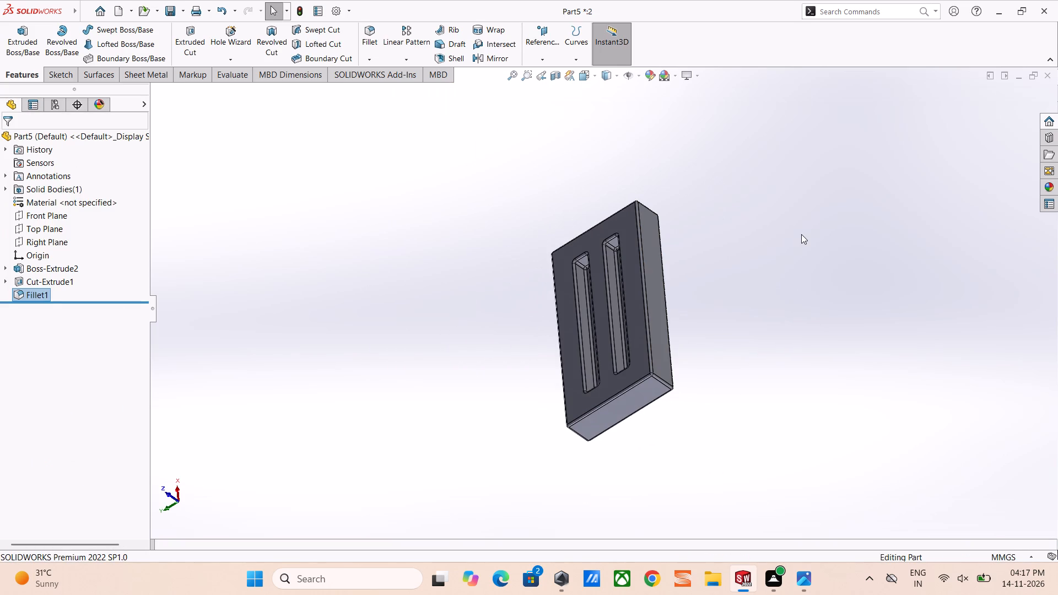
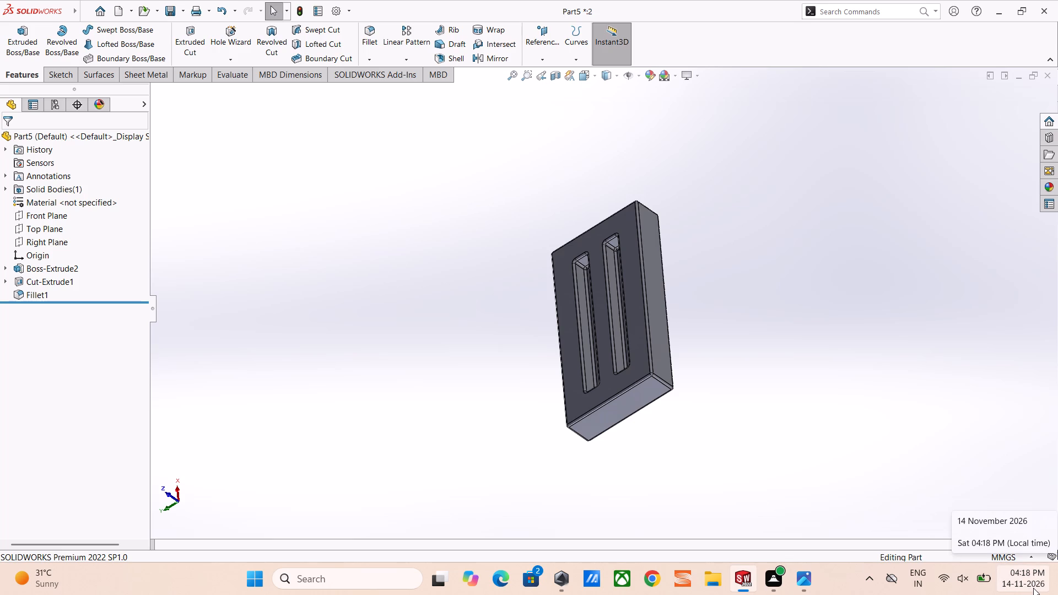
Examine the filleted block in the isometric view and from other angles, checking its outer edges, both slots and the back face.
{"action": "middle_click_drag", "start_coordinate": [711, 347], "coordinate": [692, 370]}
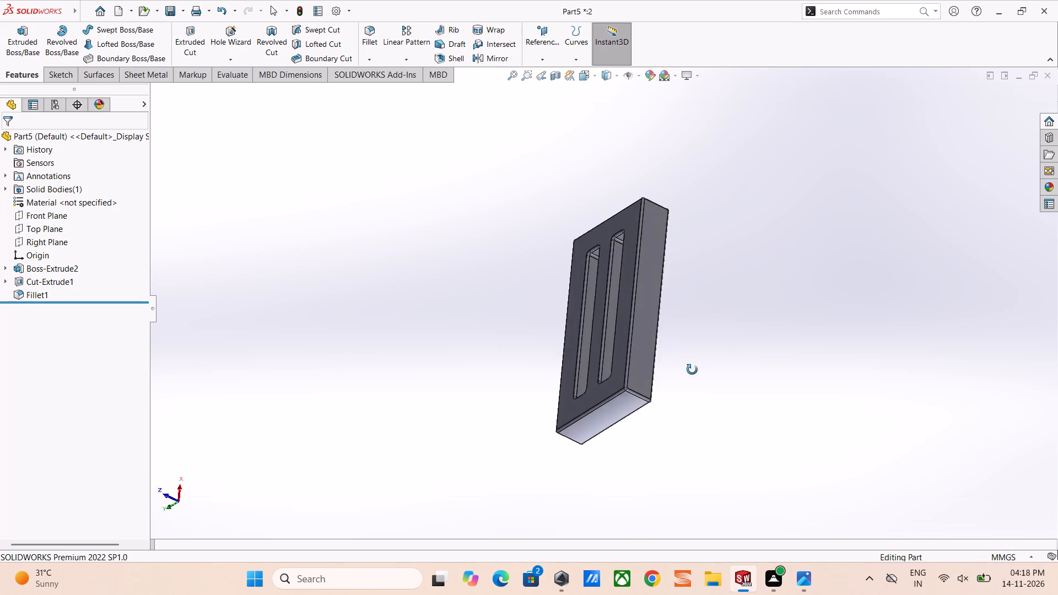
{"action": "middle_click_drag", "start_coordinate": [692, 370], "coordinate": [835, 361]}
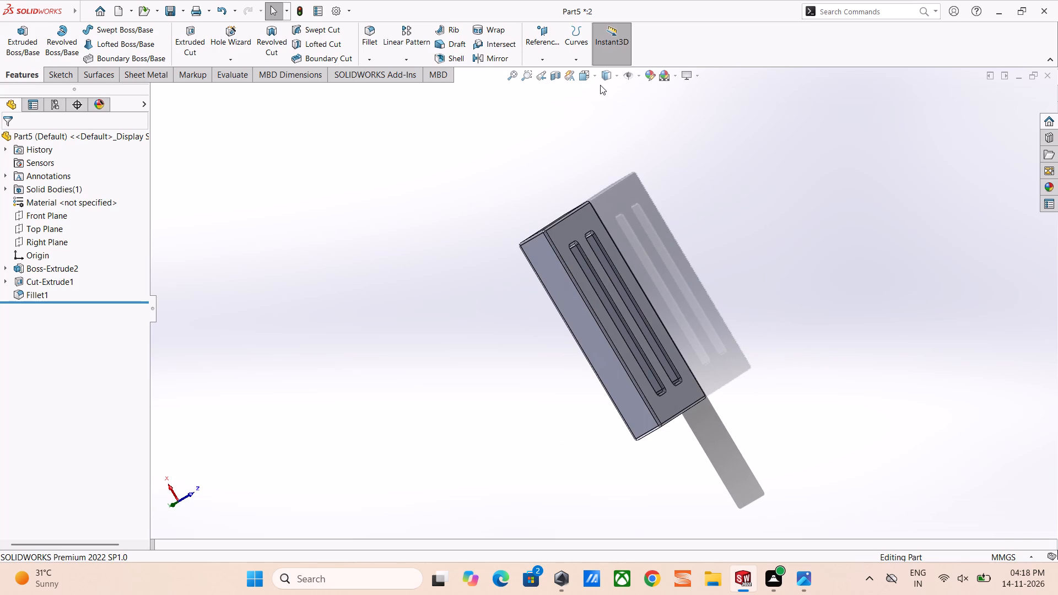
{"action": "left_click", "coordinate": [606, 76]}
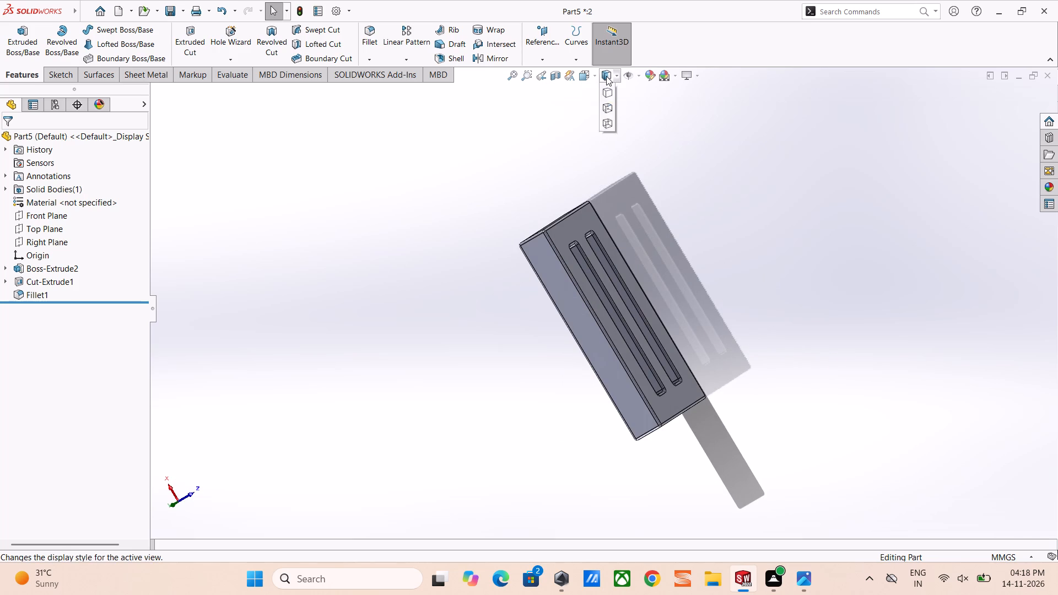
{"action": "left_click", "coordinate": [590, 71]}
{"action": "left_click", "coordinate": [590, 71]}
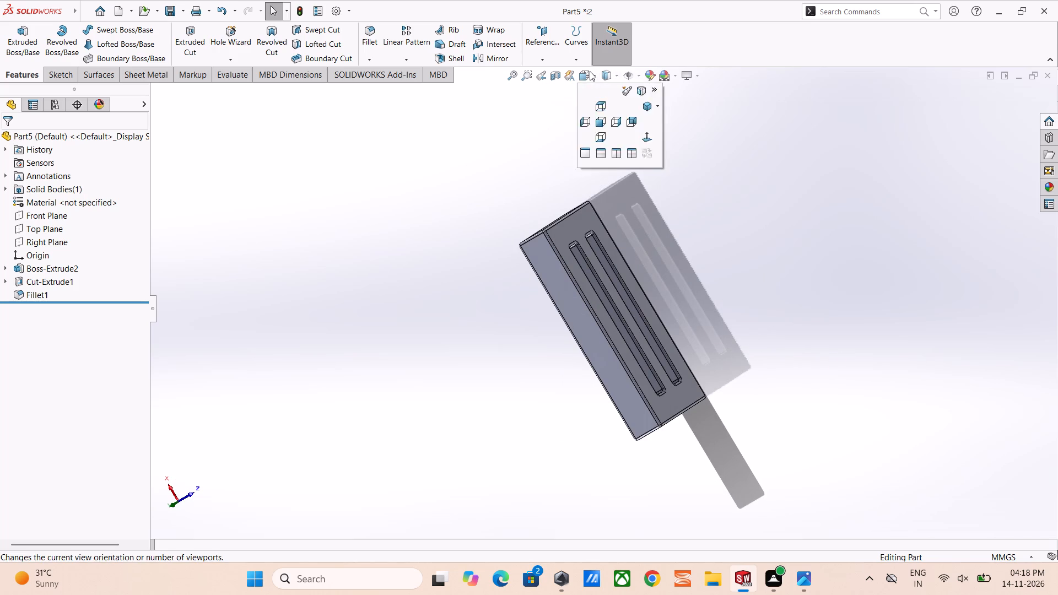
{"action": "left_click", "coordinate": [628, 123]}
{"action": "left_click", "coordinate": [591, 80]}
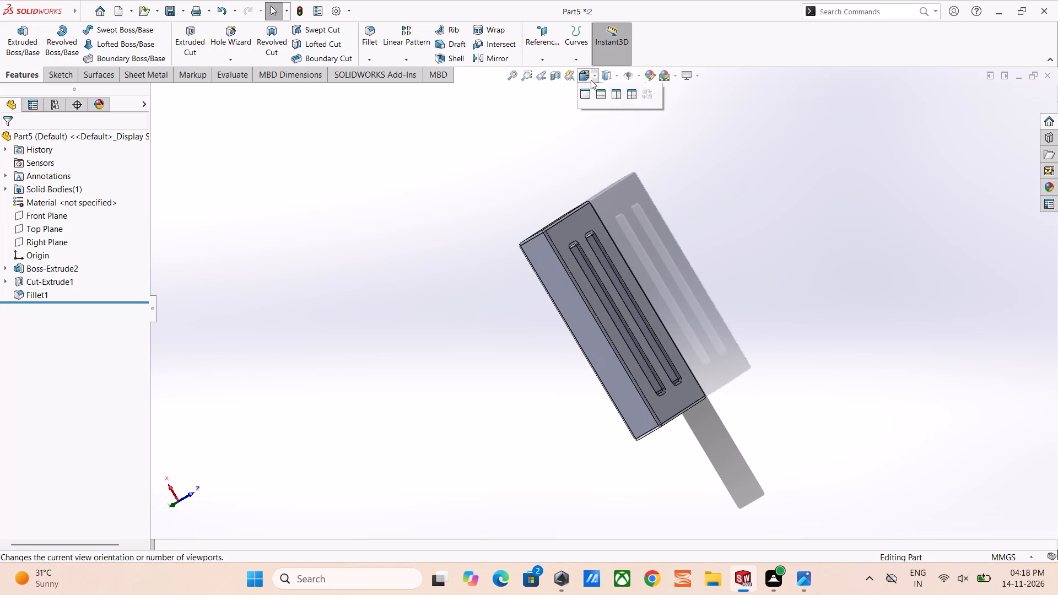
{"action": "left_click", "coordinate": [642, 105]}
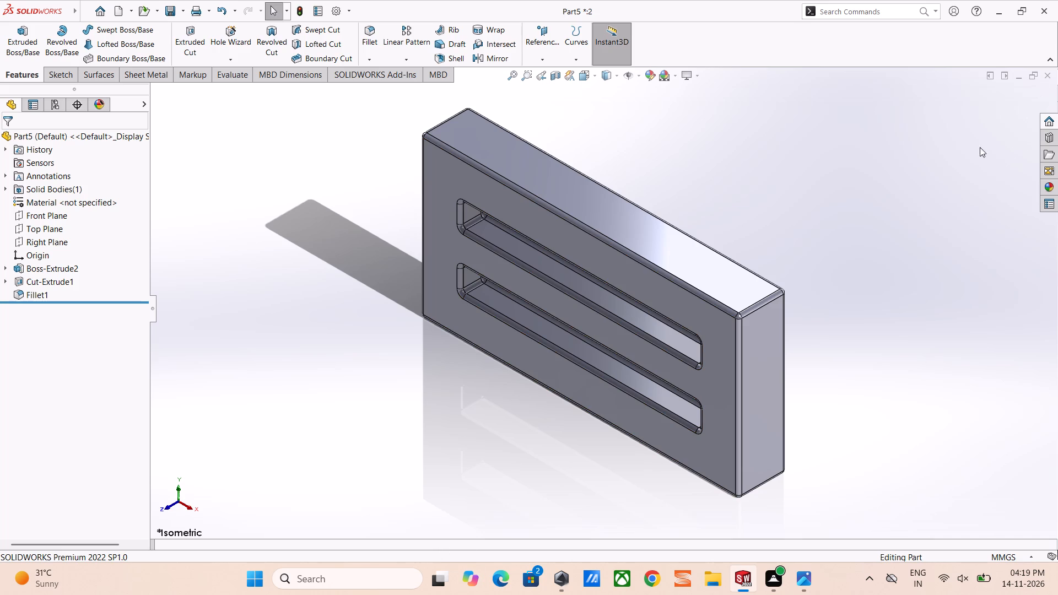
{"action": "middle_click_drag", "start_coordinate": [466, 254], "coordinate": [470, 251]}
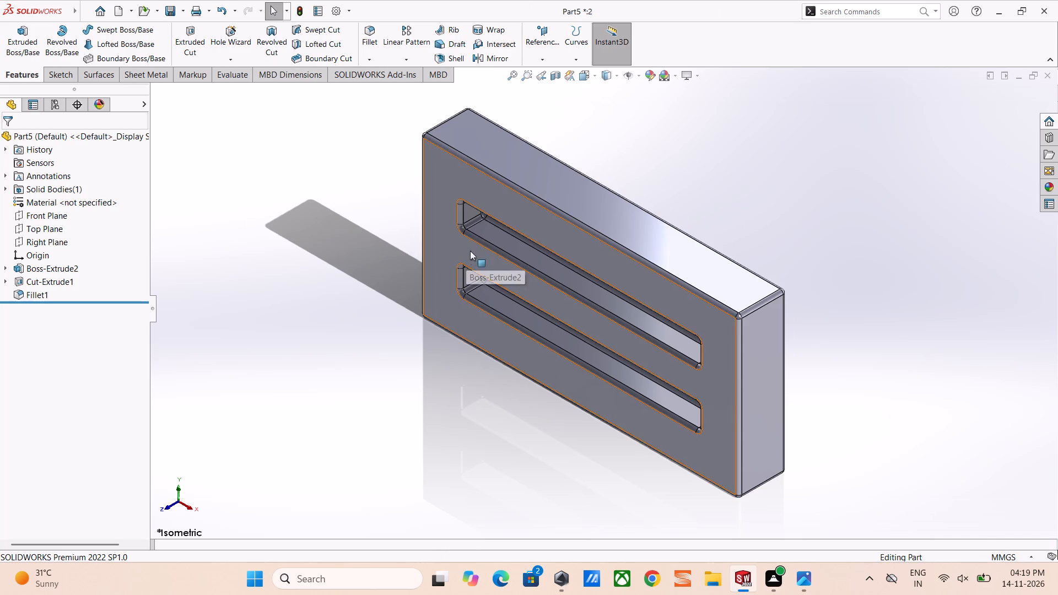
{"action": "middle_click_drag", "start_coordinate": [470, 251], "coordinate": [661, 412]}
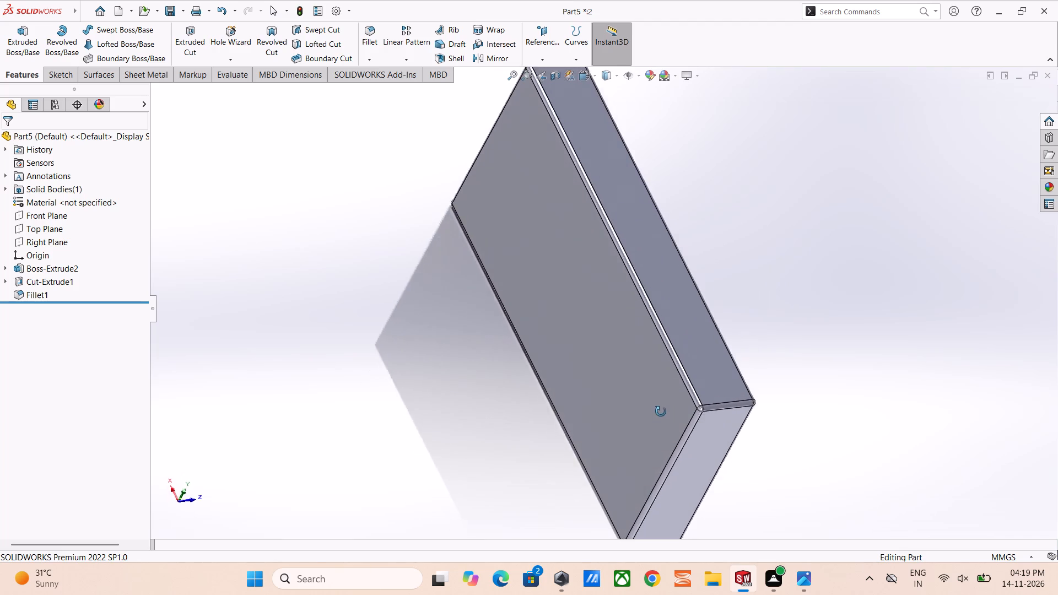
{"action": "middle_click_drag", "start_coordinate": [661, 412], "coordinate": [537, 426]}
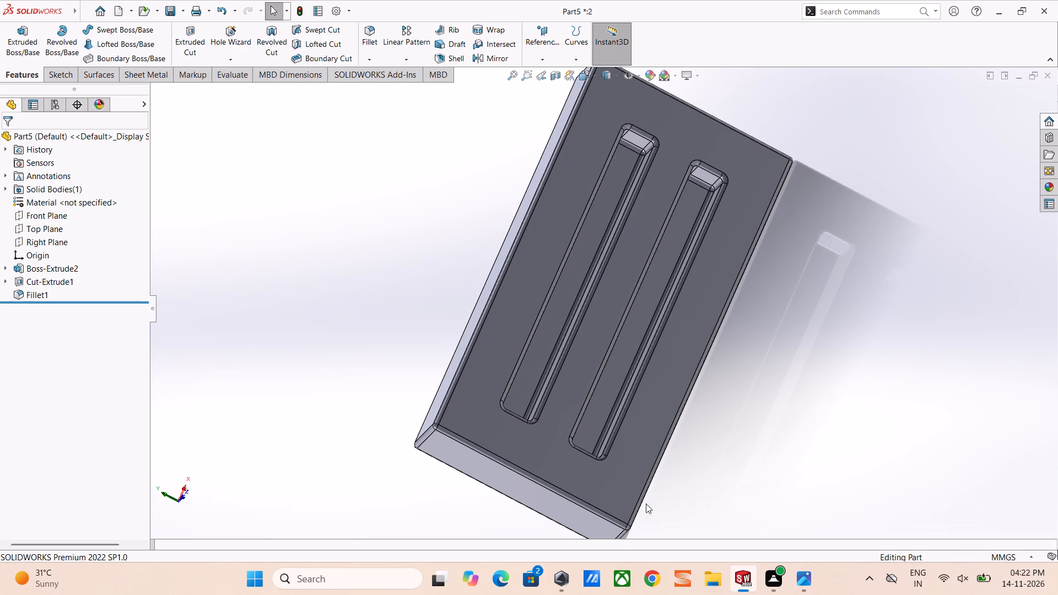
{"action": "middle_click_drag", "start_coordinate": [504, 395], "coordinate": [484, 367]}
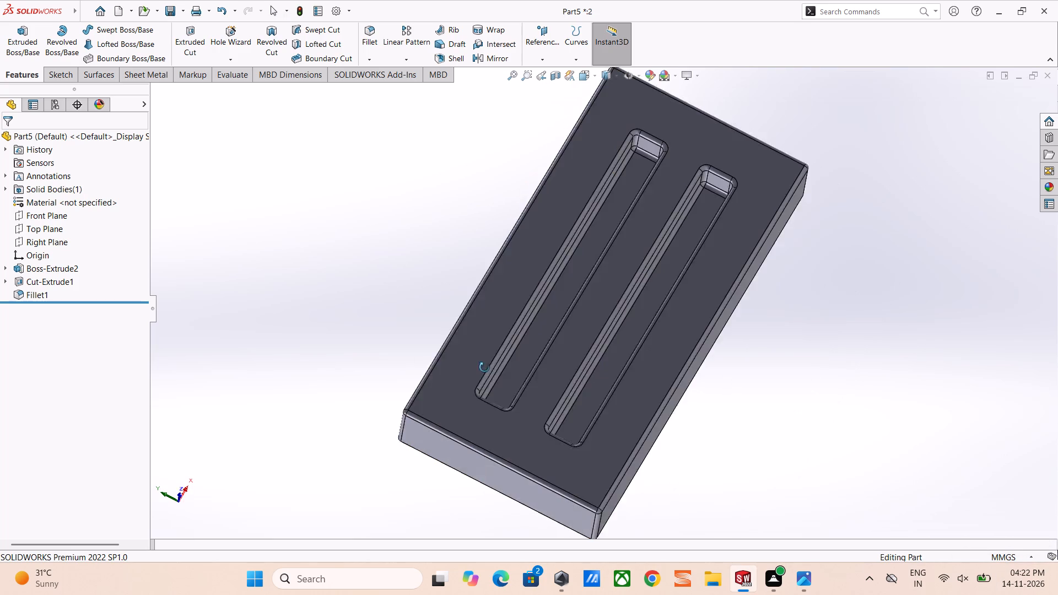
{"action": "middle_click_drag", "start_coordinate": [484, 367], "coordinate": [476, 333]}
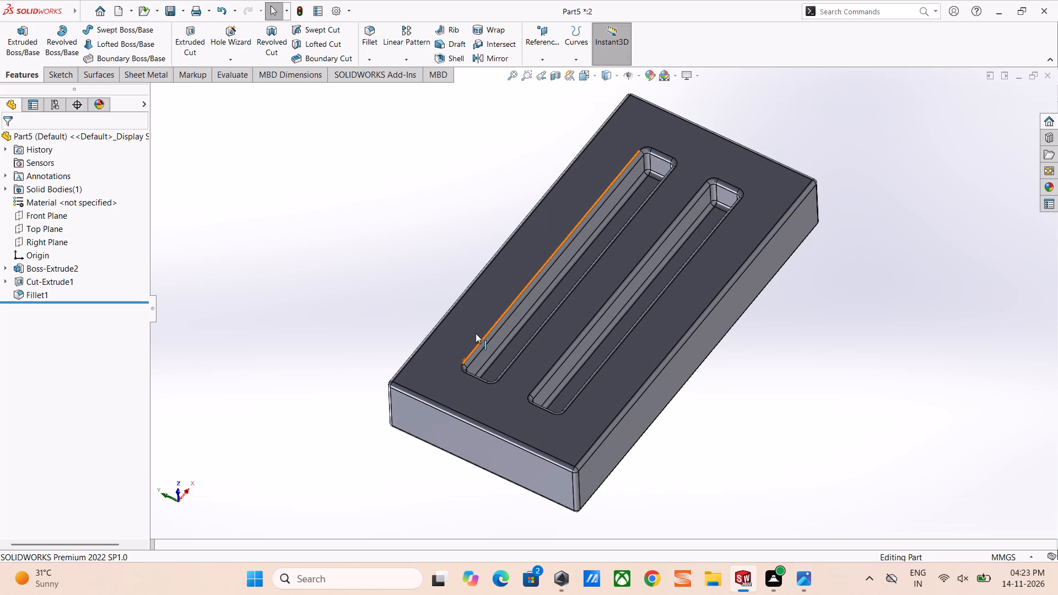
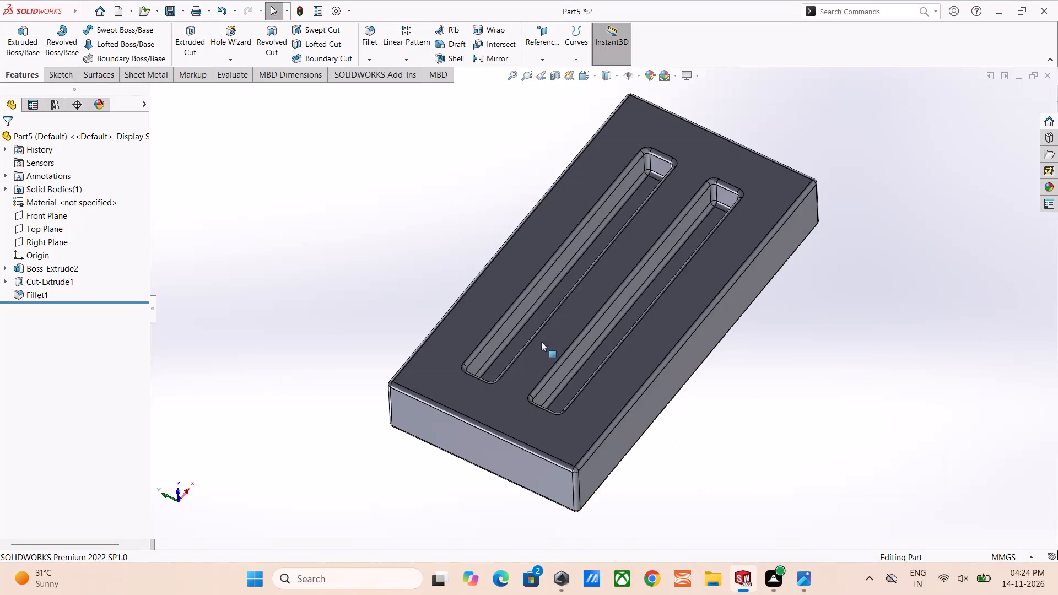
Examine the filleted block from several angles and in the isometric view, checking both slots, the side faces and the rounded edges.
{"action": "middle_click_drag", "start_coordinate": [737, 364], "coordinate": [689, 309]}
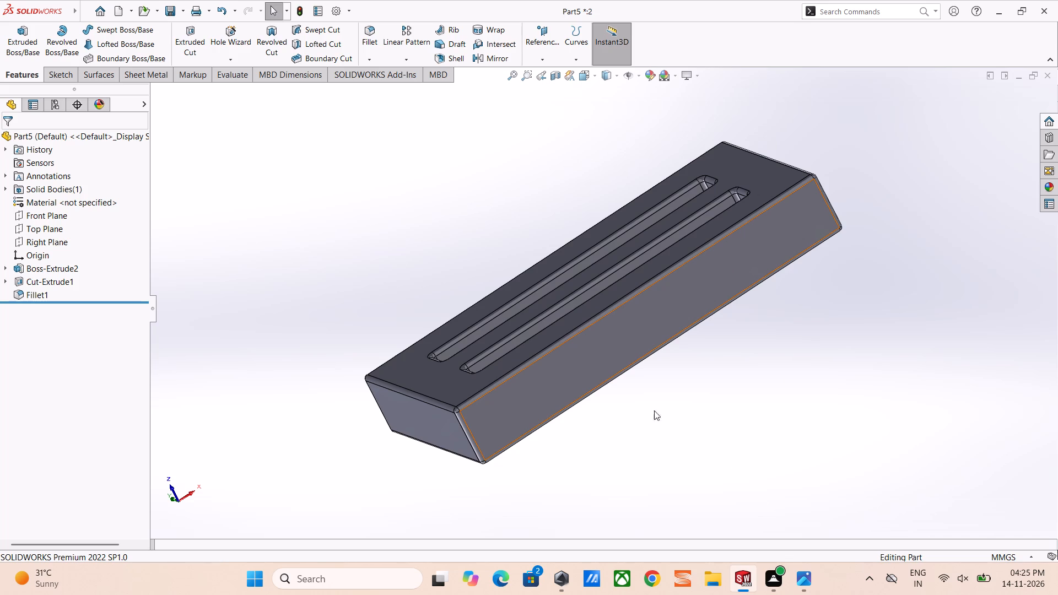
{"action": "left_click", "coordinate": [596, 71]}
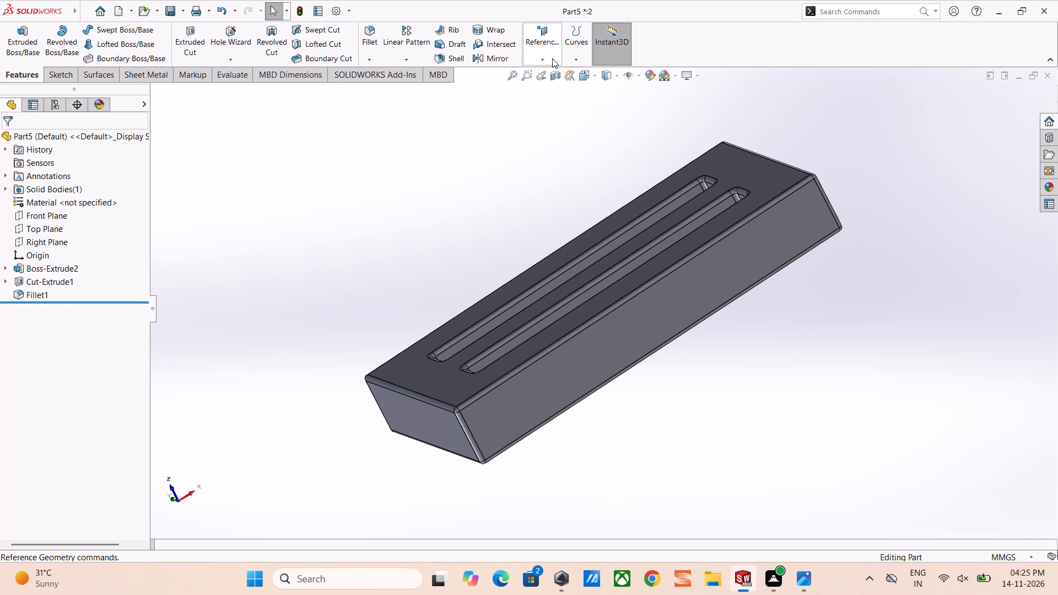
{"action": "left_click", "coordinate": [577, 291]}
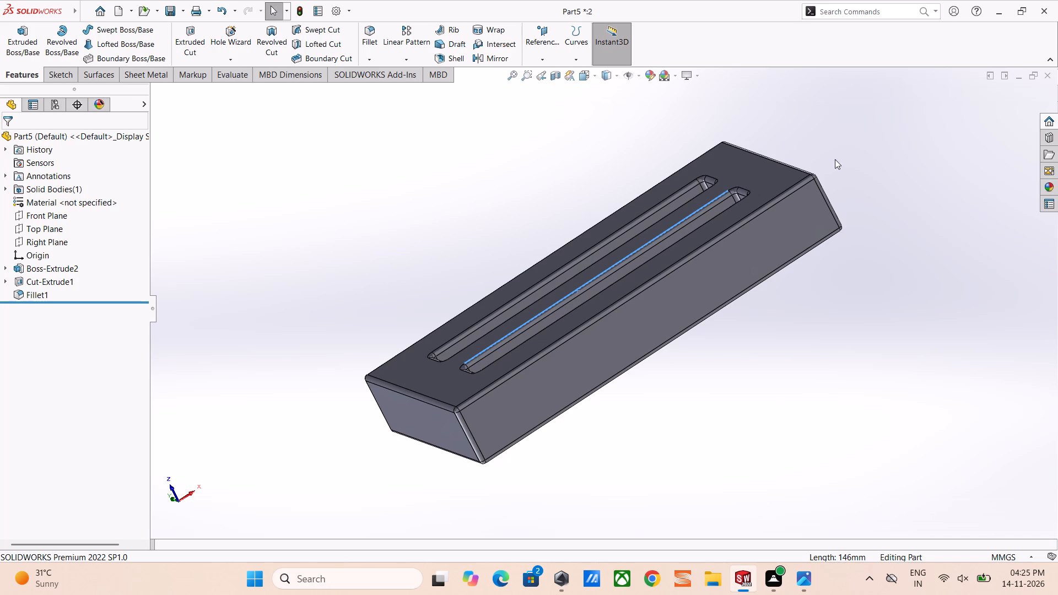
{"action": "left_click", "coordinate": [458, 205]}
{"action": "middle_click_drag", "start_coordinate": [458, 205], "coordinate": [476, 229]}
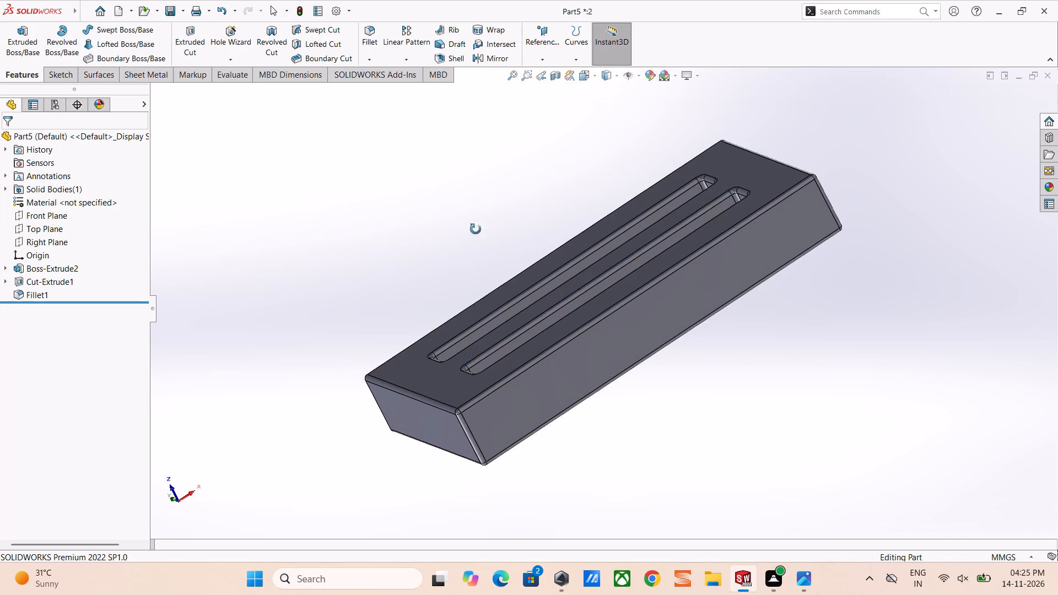
{"action": "middle_click_drag", "start_coordinate": [476, 229], "coordinate": [524, 414]}
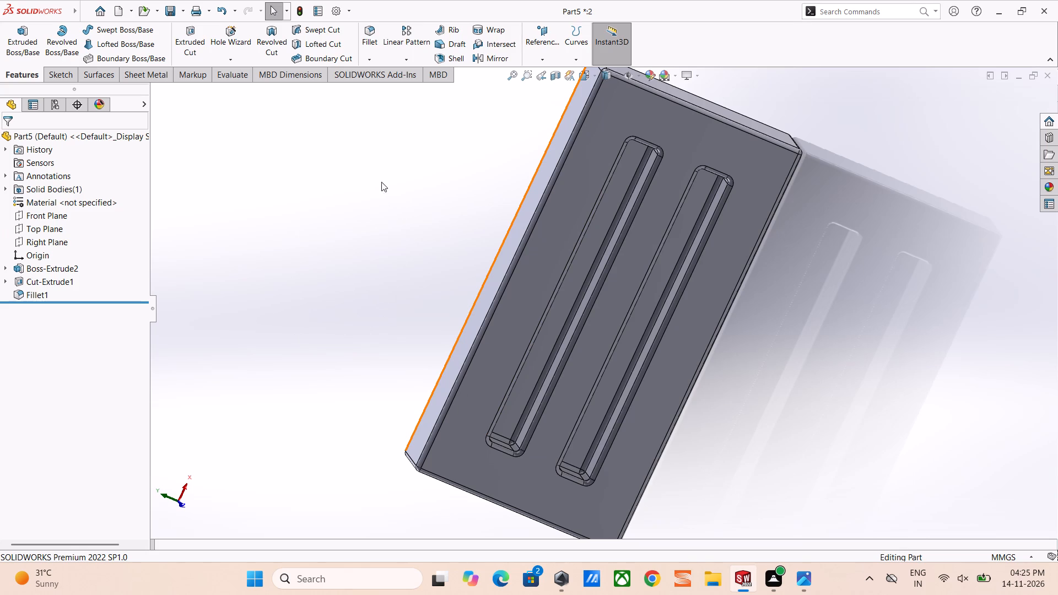
{"action": "left_click", "coordinate": [596, 74]}
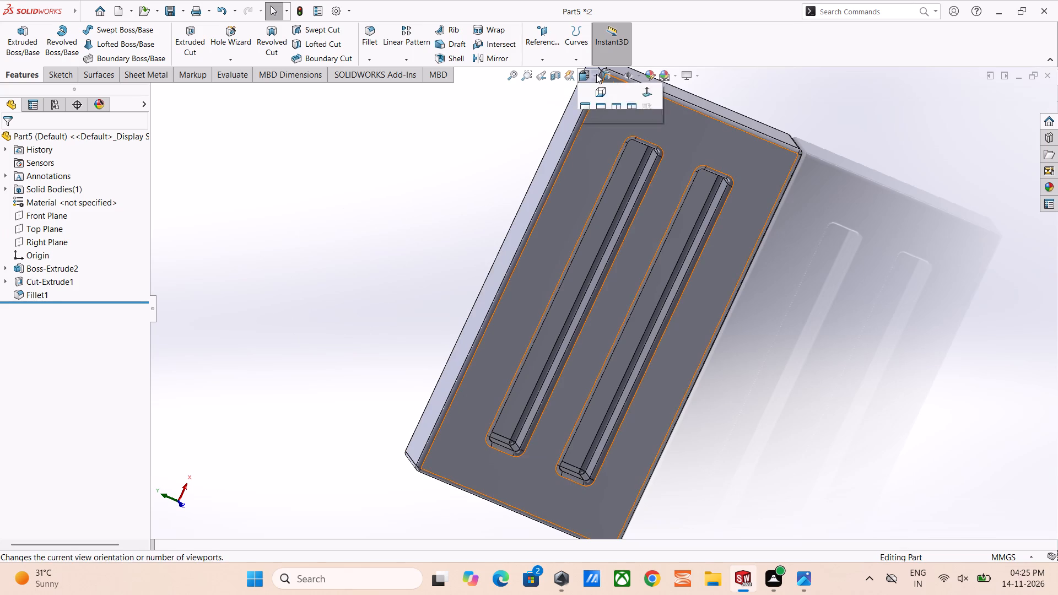
{"action": "left_click", "coordinate": [644, 107]}
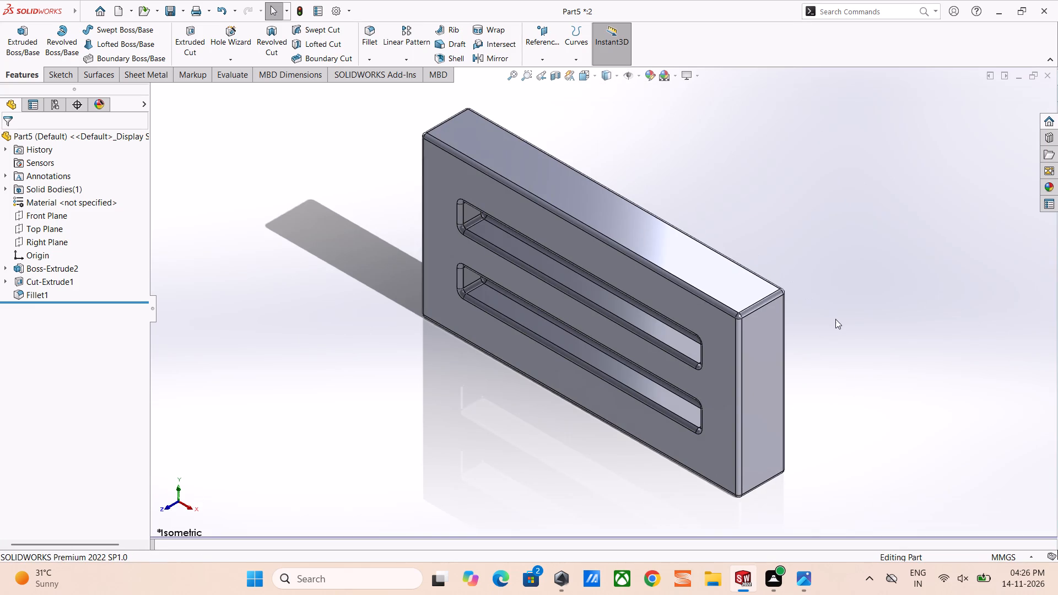
{"action": "left_click", "coordinate": [835, 319]}
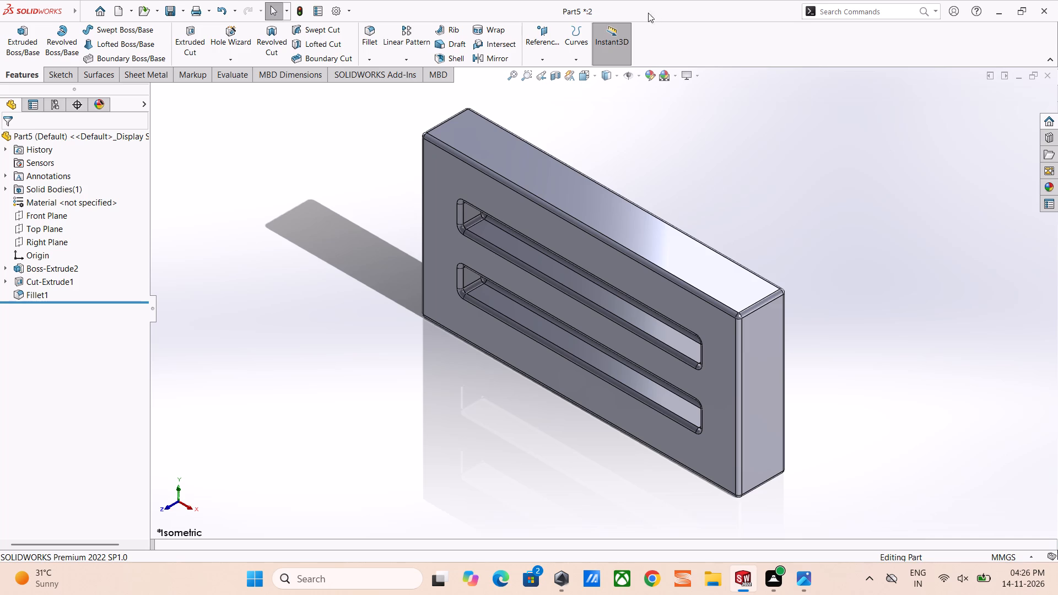
{"action": "scroll", "coordinate": [382, 255], "scroll_direction": "up", "scroll_amount": 2}
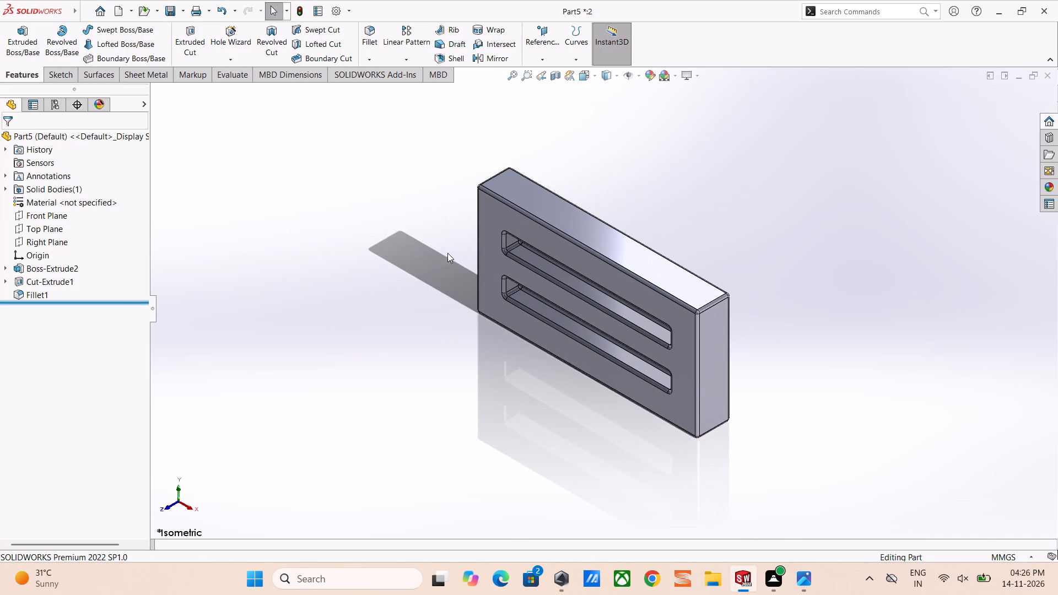
{"action": "left_click", "coordinate": [585, 78]}
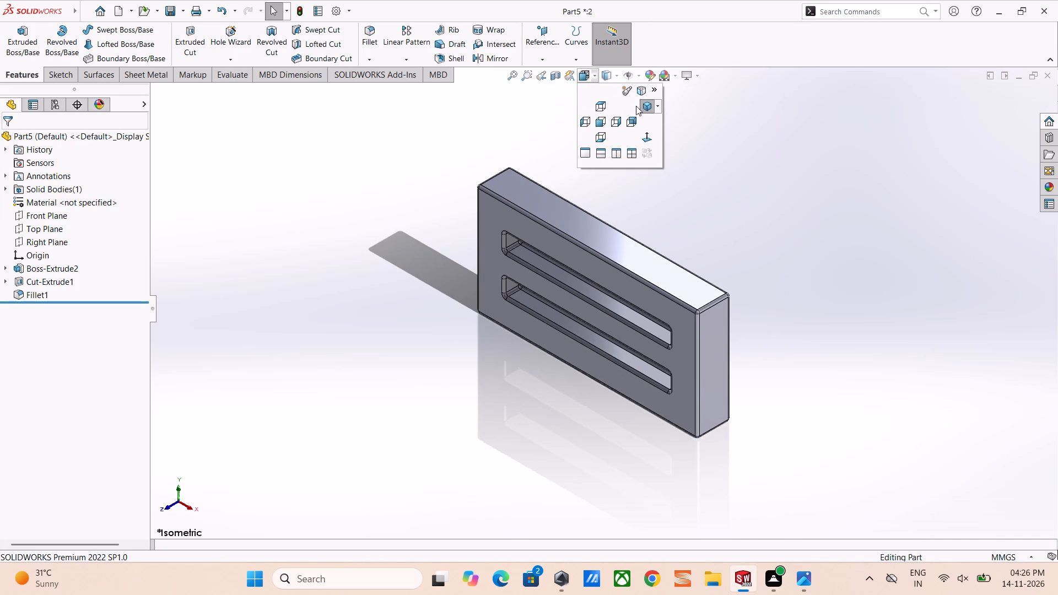
{"action": "left_click", "coordinate": [650, 108]}
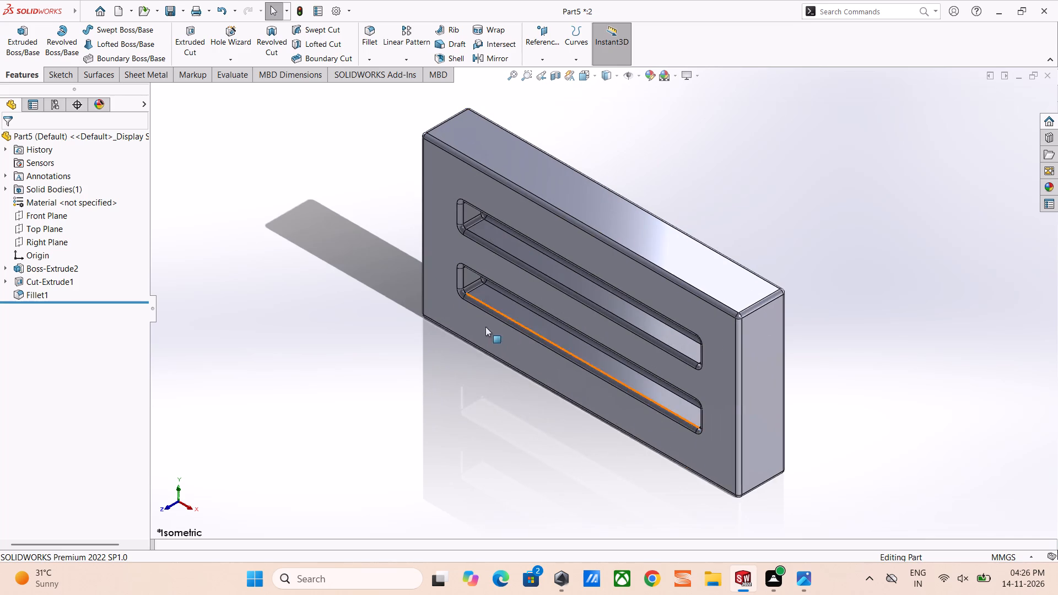
{"action": "middle_click_drag", "start_coordinate": [380, 366], "coordinate": [449, 240]}
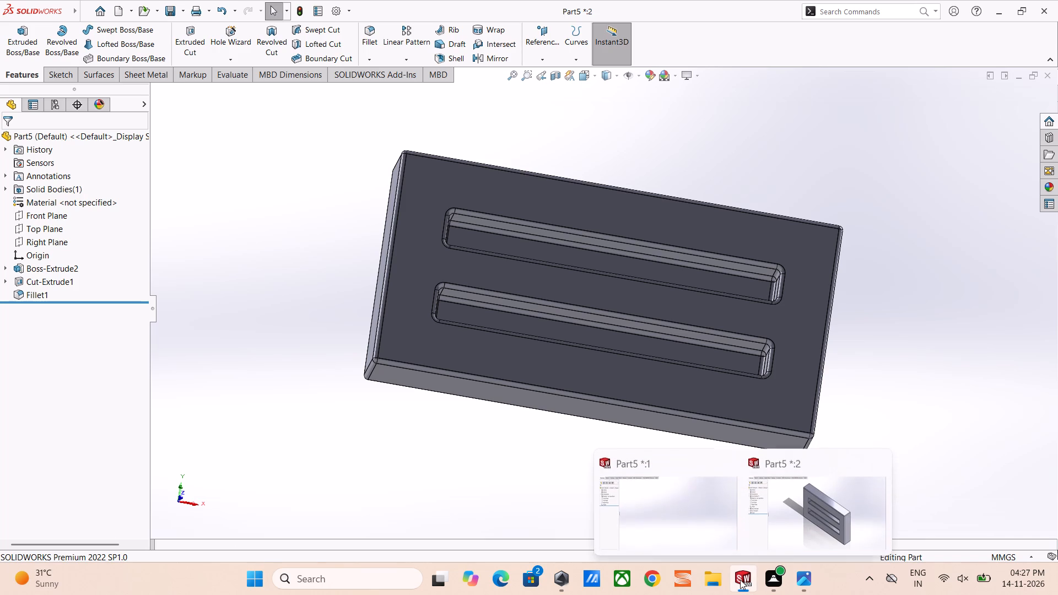
Close the duplicate Part5:1 window, keeping the second window of the part open.
{"action": "left_click", "coordinate": [686, 520]}
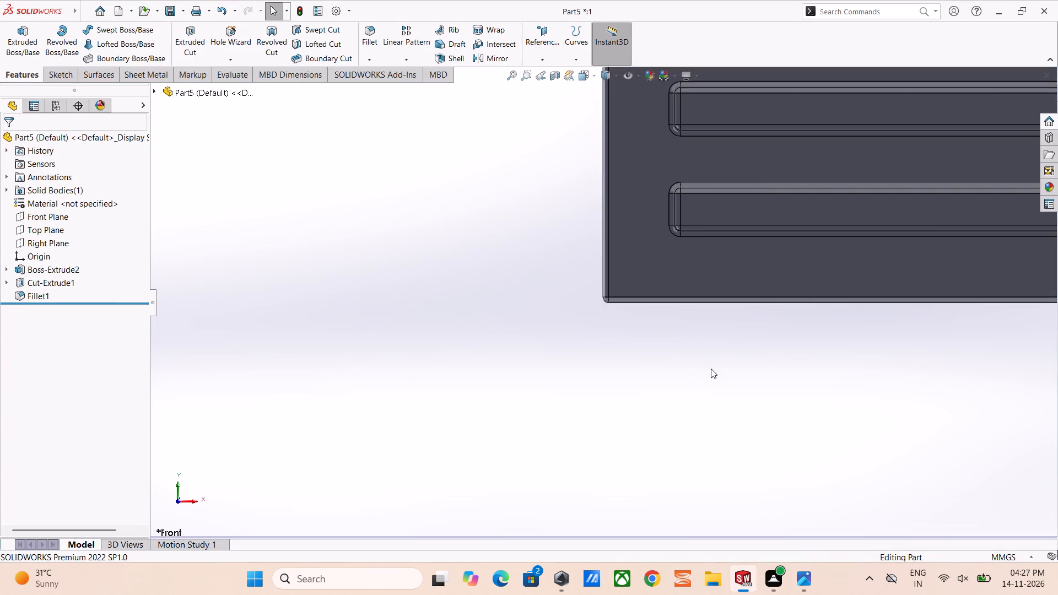
{"action": "scroll", "coordinate": [711, 369], "scroll_direction": "up", "scroll_amount": 6}
{"action": "left_click", "coordinate": [799, 485]}
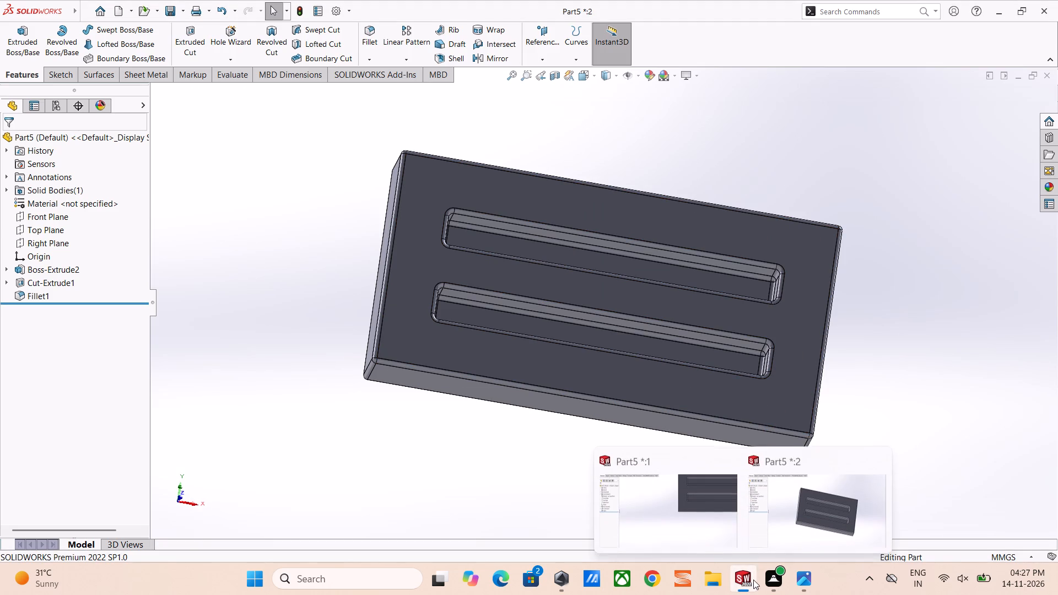
{"action": "left_click", "coordinate": [731, 463]}
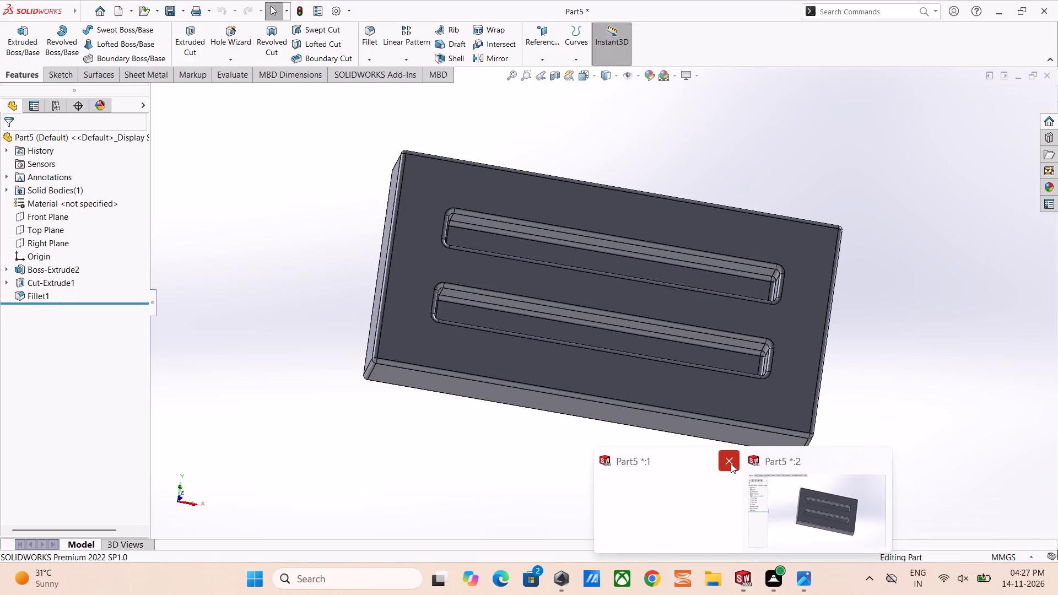
{"action": "left_click", "coordinate": [937, 350]}
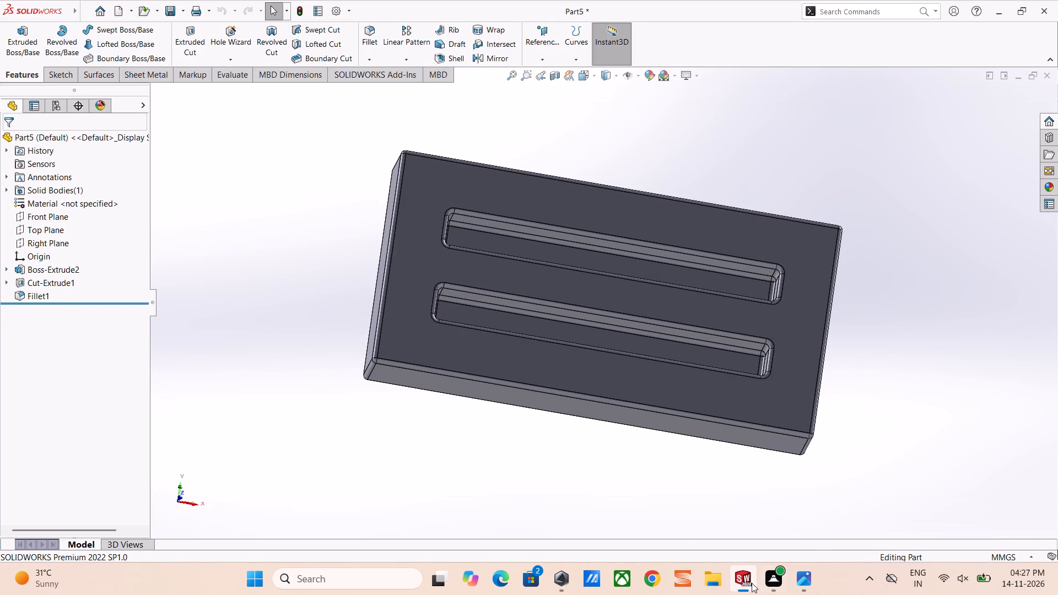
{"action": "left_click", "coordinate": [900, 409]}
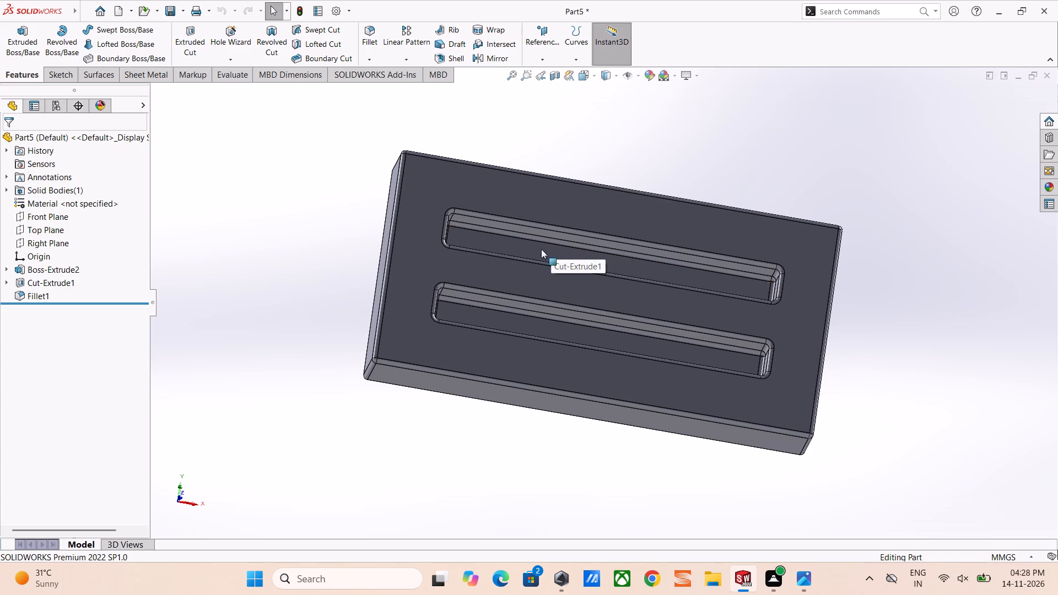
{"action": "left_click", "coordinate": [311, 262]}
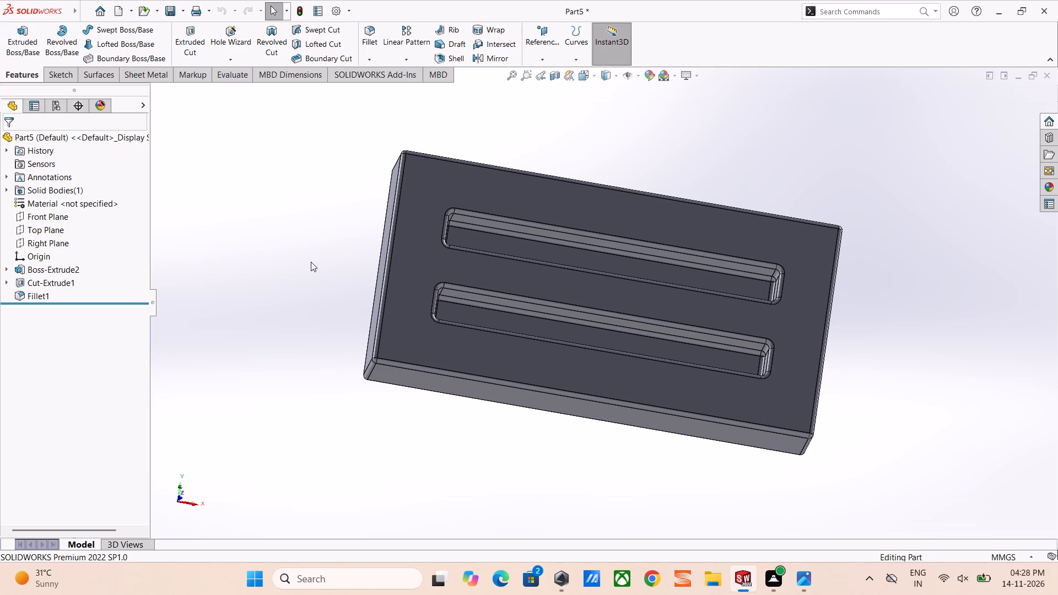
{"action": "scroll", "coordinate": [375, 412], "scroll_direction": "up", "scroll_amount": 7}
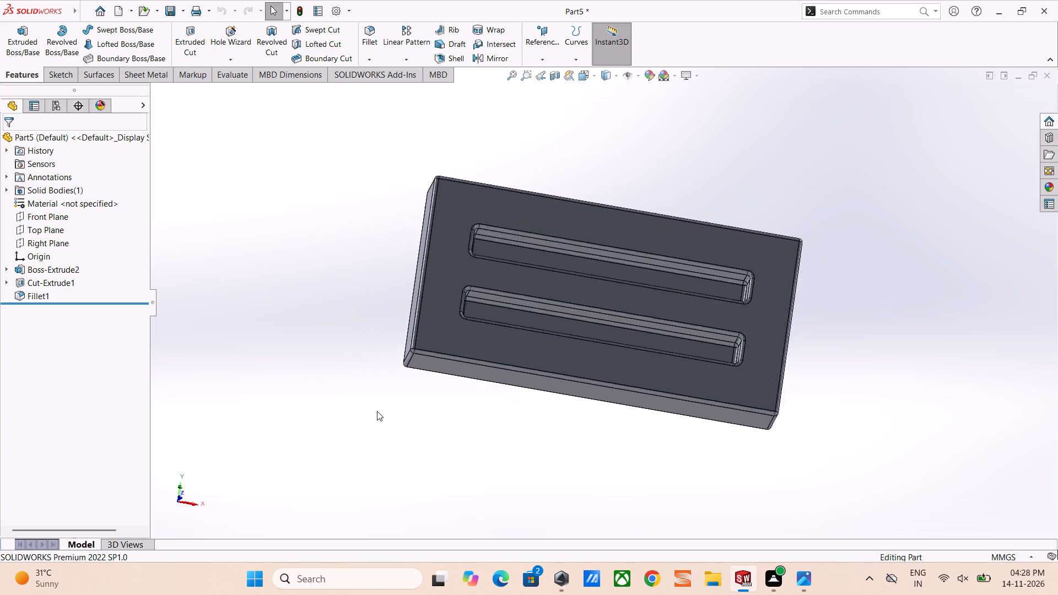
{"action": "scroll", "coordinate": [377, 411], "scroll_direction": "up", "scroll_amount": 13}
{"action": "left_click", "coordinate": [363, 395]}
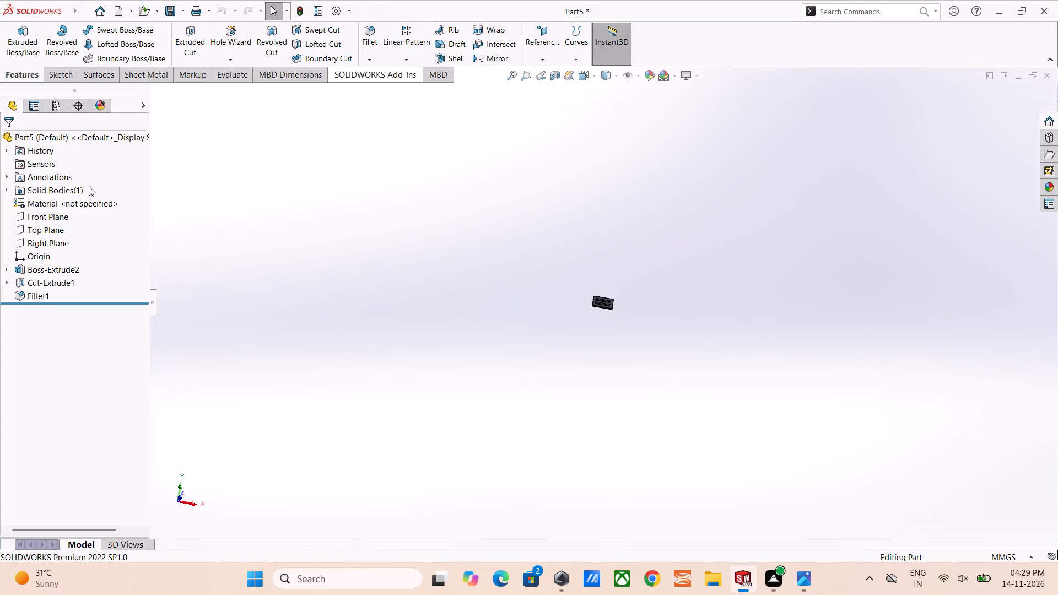
Save the slotted block as a SOLIDWORKS part named 17 in the fuji folder on the Desktop.
{"action": "left_click", "coordinate": [597, 78]}
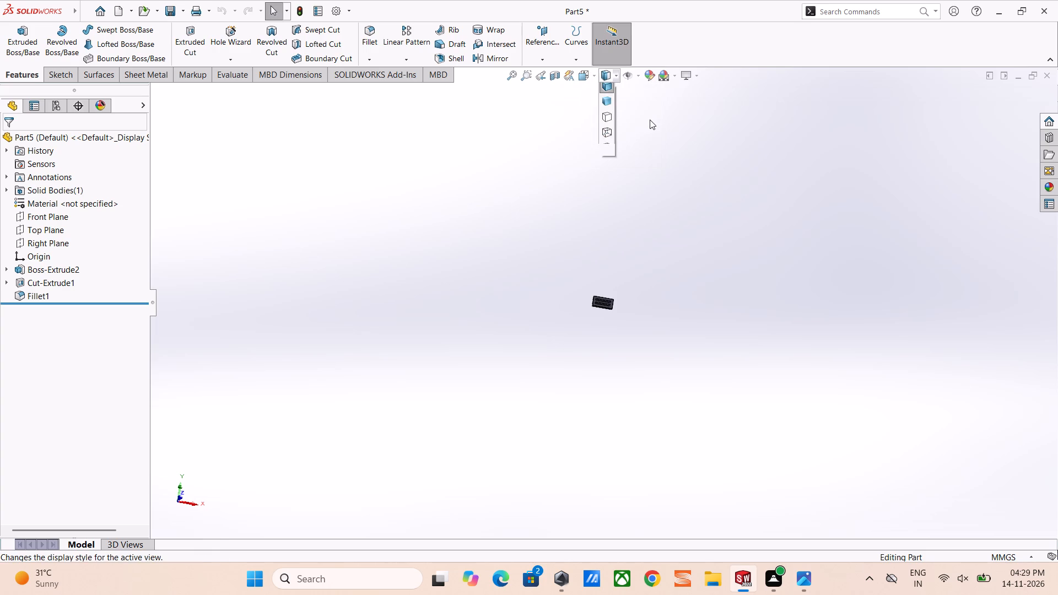
{"action": "left_click", "coordinate": [641, 103]}
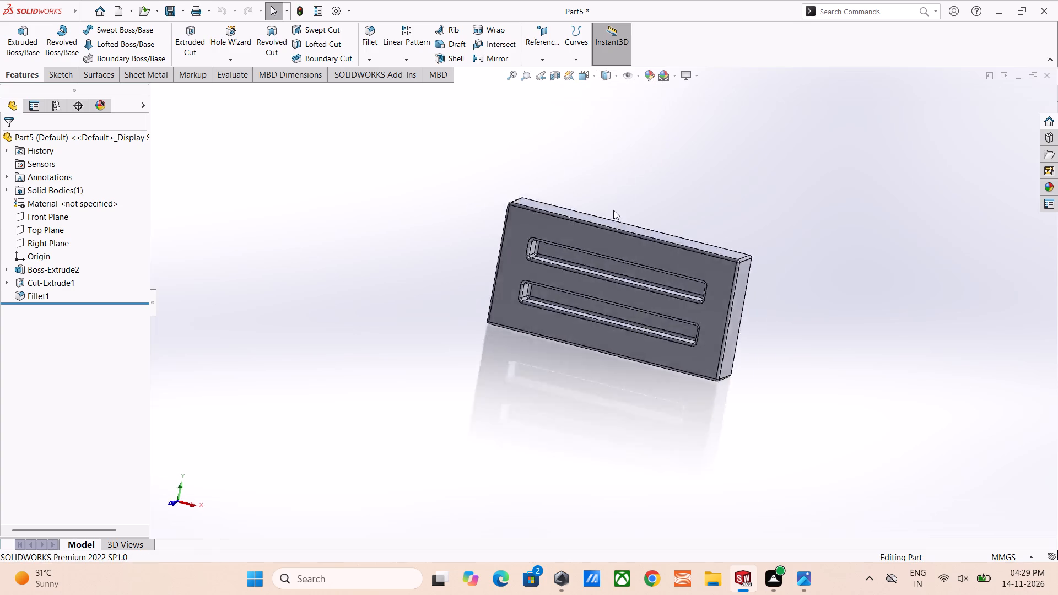
{"action": "key", "text": "ctrl+s"}
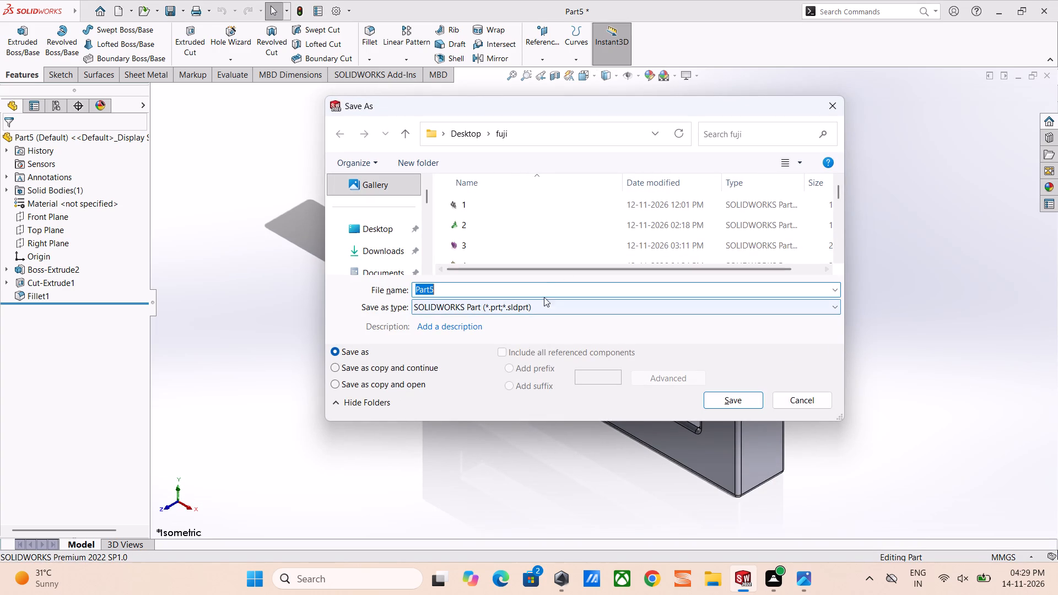
{"action": "scroll", "coordinate": [557, 221], "scroll_direction": "down", "scroll_amount": 14}
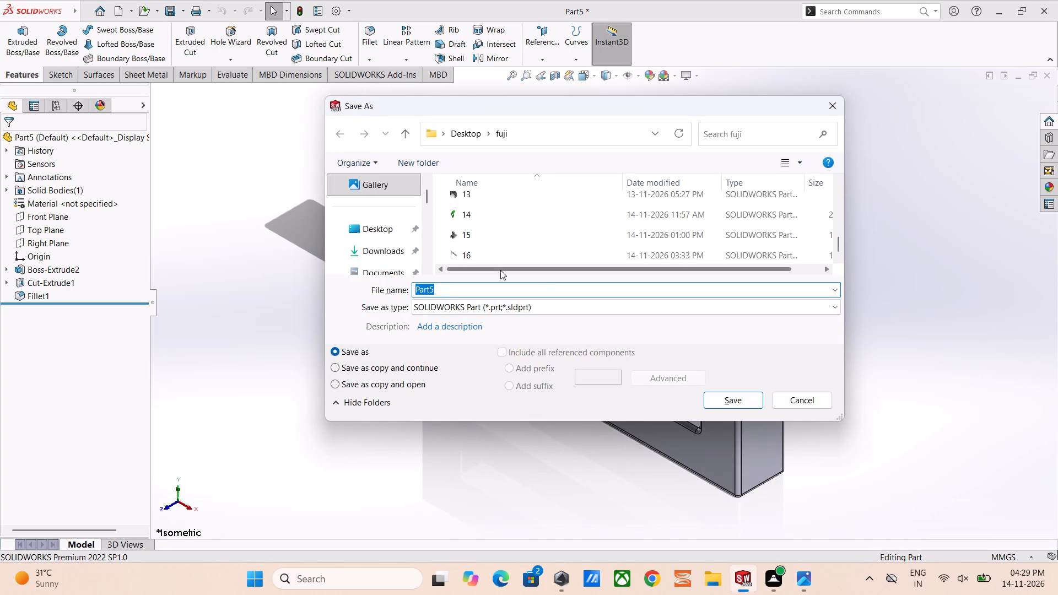
{"action": "key", "text": "1"}
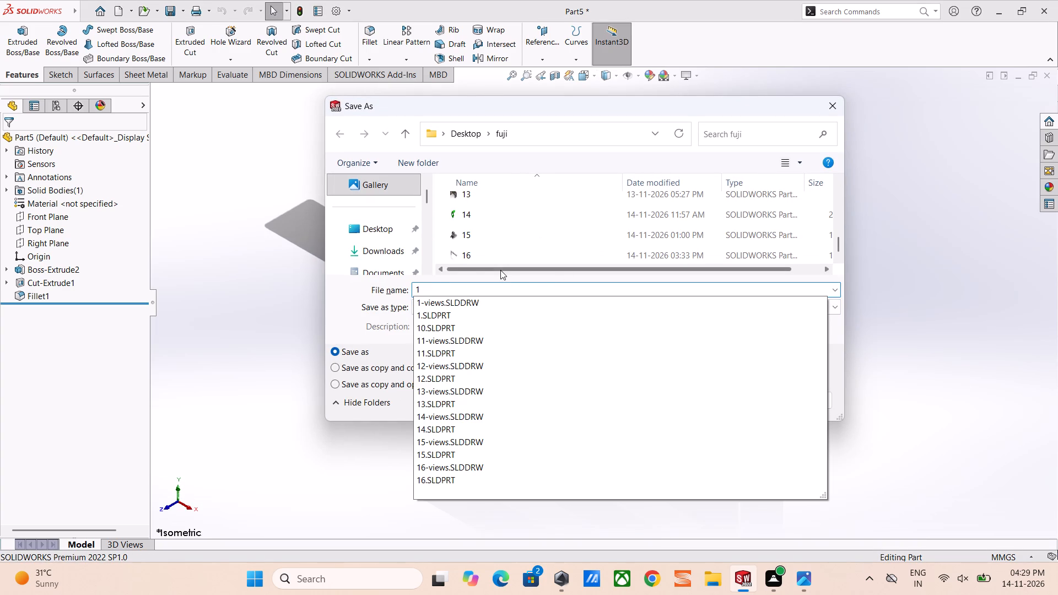
{"action": "key", "text": "7"}
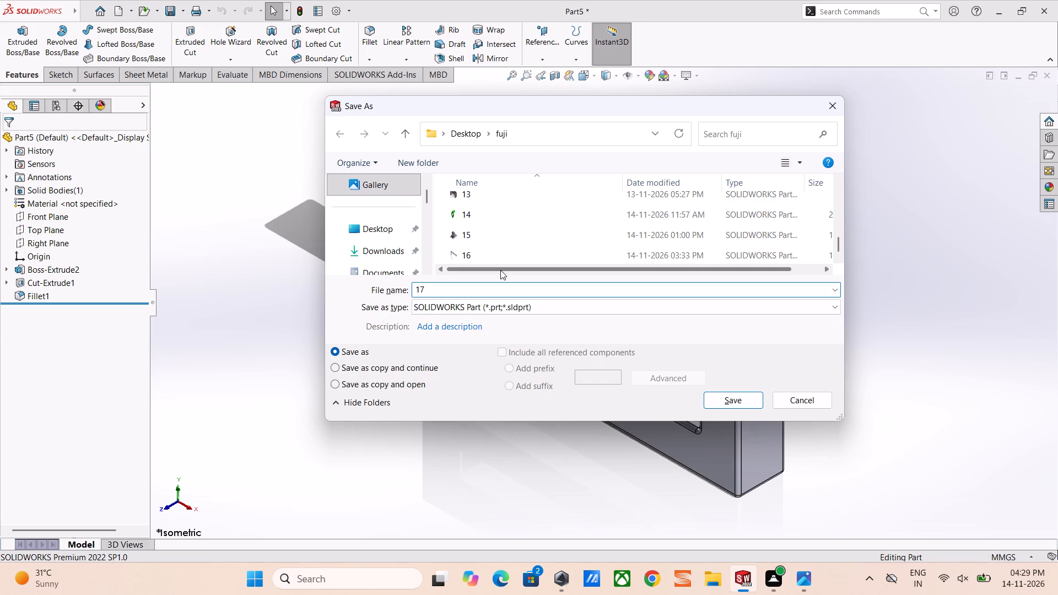
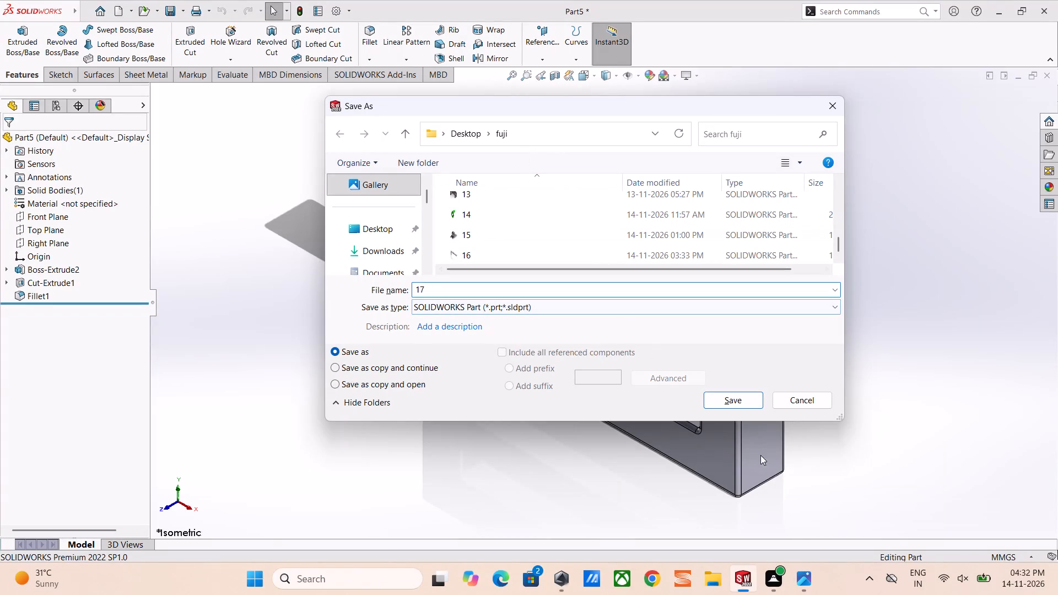
Save the slotted block as a SOLIDWORKS part named 17 in the fuji folder.
{"action": "left_click", "coordinate": [728, 401]}
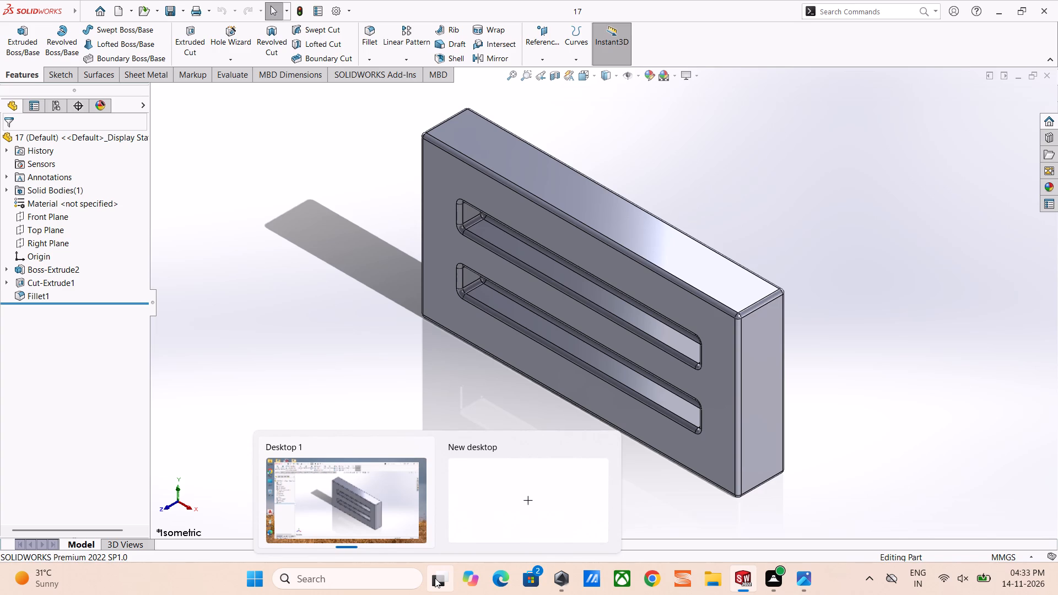
Examine the filleted block from several angles, checking its back, side faces and both slots.
{"action": "left_click", "coordinate": [310, 379]}
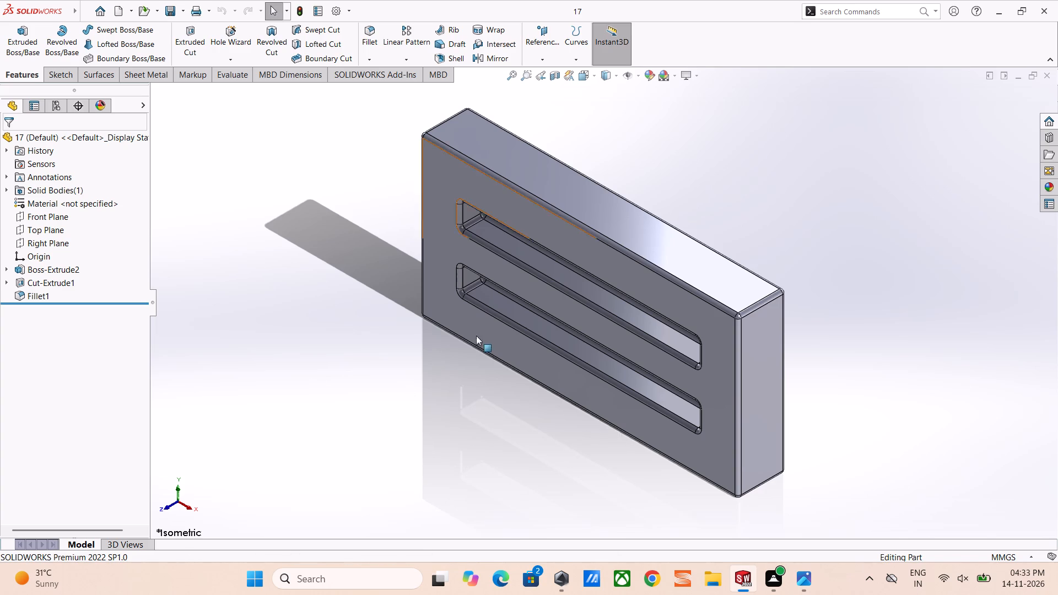
{"action": "middle_click_drag", "start_coordinate": [535, 294], "coordinate": [709, 72]}
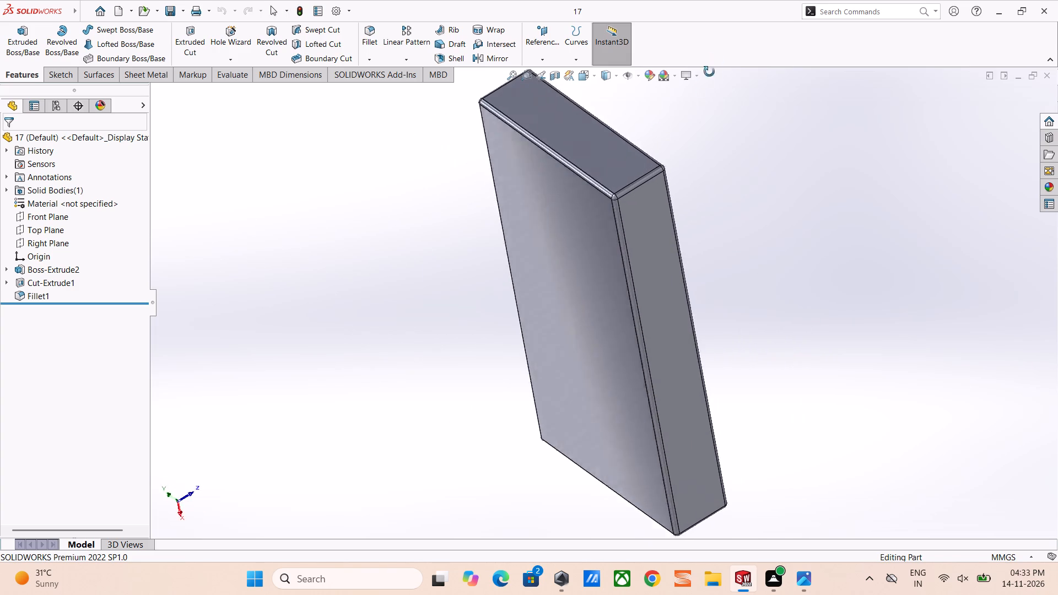
{"action": "middle_click_drag", "start_coordinate": [709, 72], "coordinate": [501, 430]}
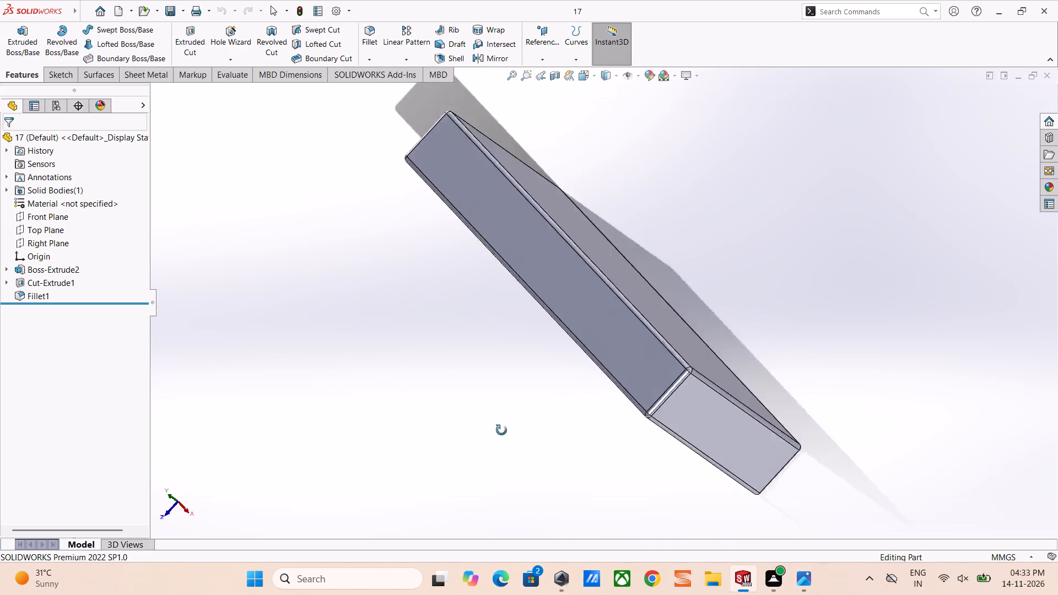
{"action": "middle_click_drag", "start_coordinate": [501, 430], "coordinate": [470, 474]}
{"action": "scroll", "coordinate": [526, 302], "scroll_direction": "down", "scroll_amount": 4}
{"action": "scroll", "coordinate": [676, 307], "scroll_direction": "up", "scroll_amount": 5}
{"action": "middle_click_drag", "start_coordinate": [531, 348], "coordinate": [601, 374]}
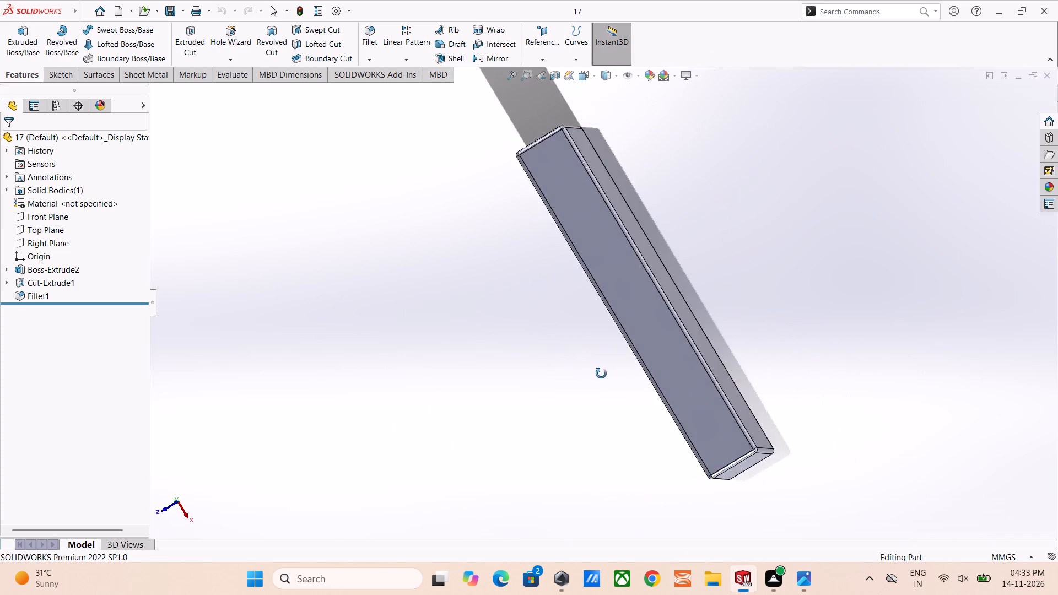
{"action": "middle_click_drag", "start_coordinate": [601, 374], "coordinate": [662, 316]}
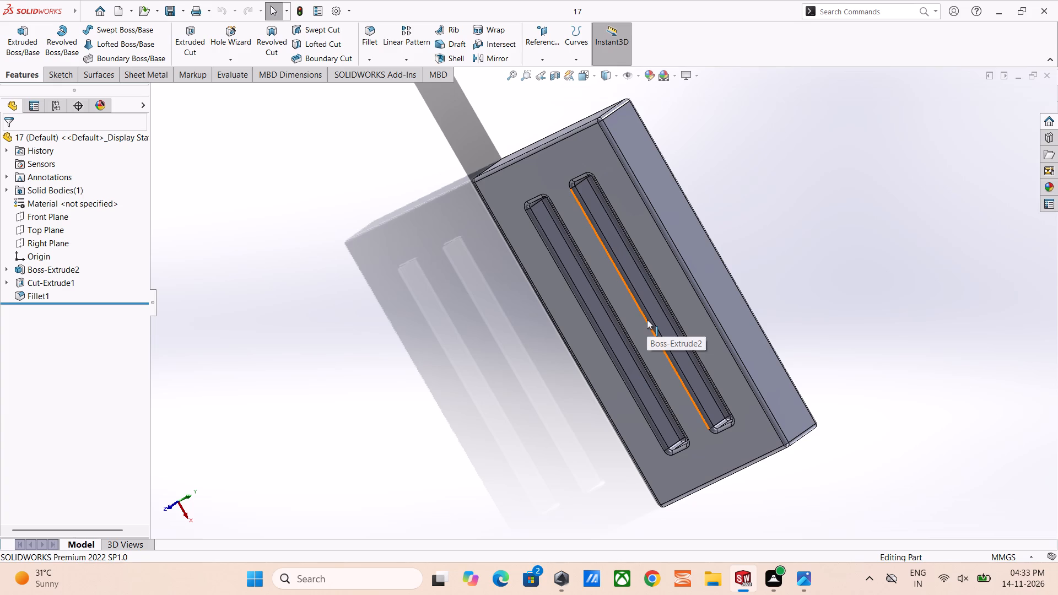
{"action": "left_click", "coordinate": [504, 344]}
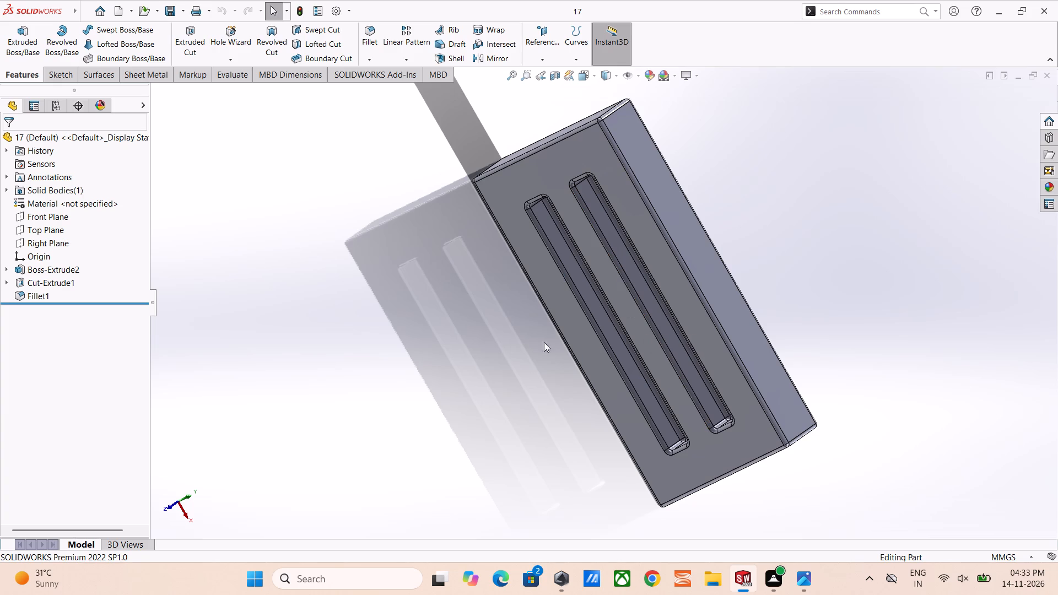
{"action": "middle_click_drag", "start_coordinate": [574, 349], "coordinate": [612, 258]}
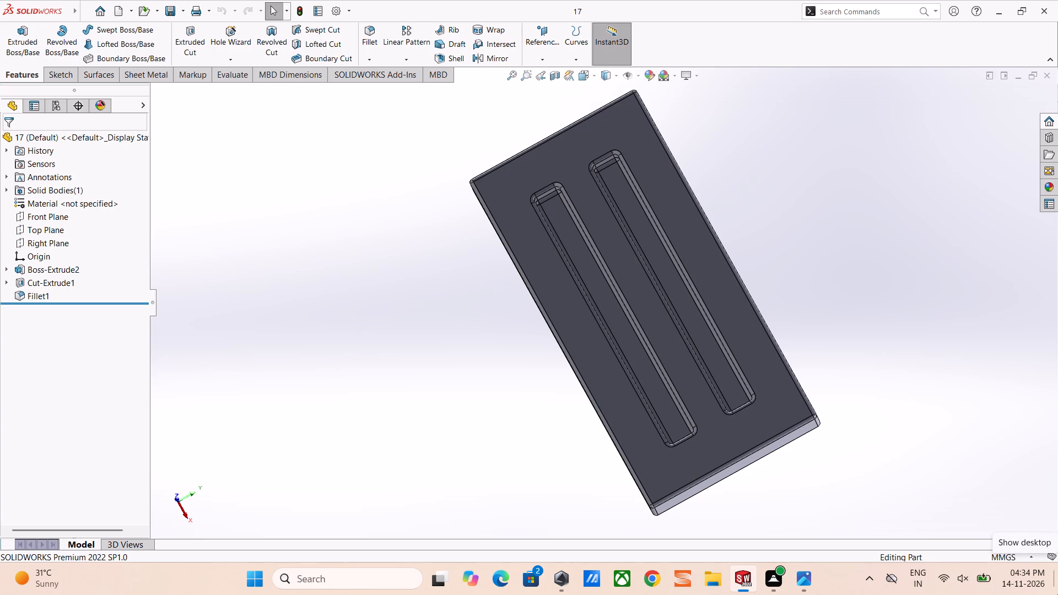
{"action": "left_click", "coordinate": [780, 232]}
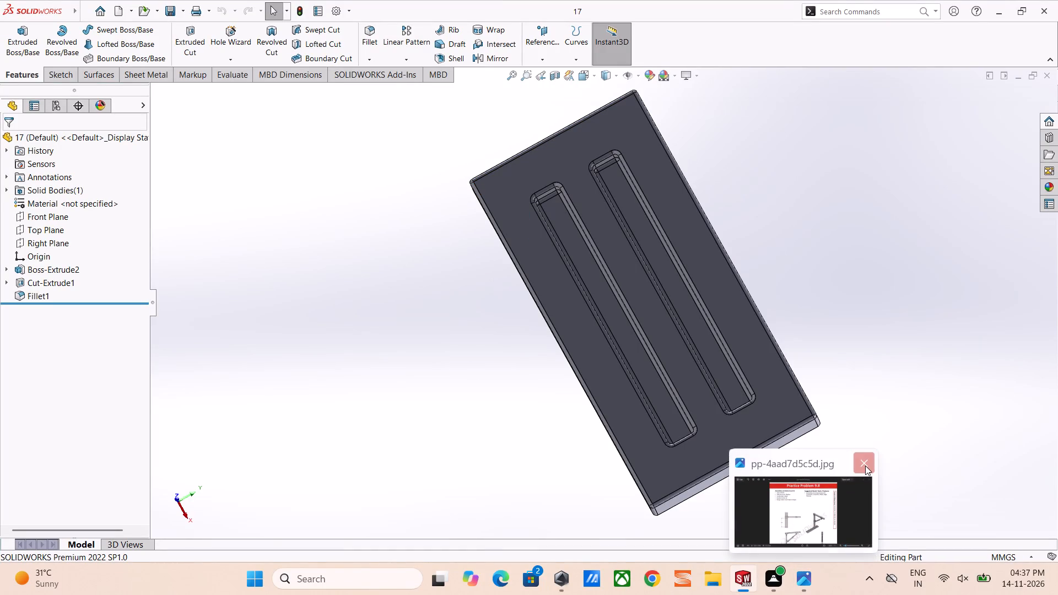
Close the Practice Problem 9.8 reference image pp-4aad7d5c5d.jpg.
{"action": "left_click", "coordinate": [865, 466]}
Inspect the block's side faces, plain back and slotted face from different angles.
{"action": "middle_click_drag", "start_coordinate": [633, 351], "coordinate": [730, 344]}
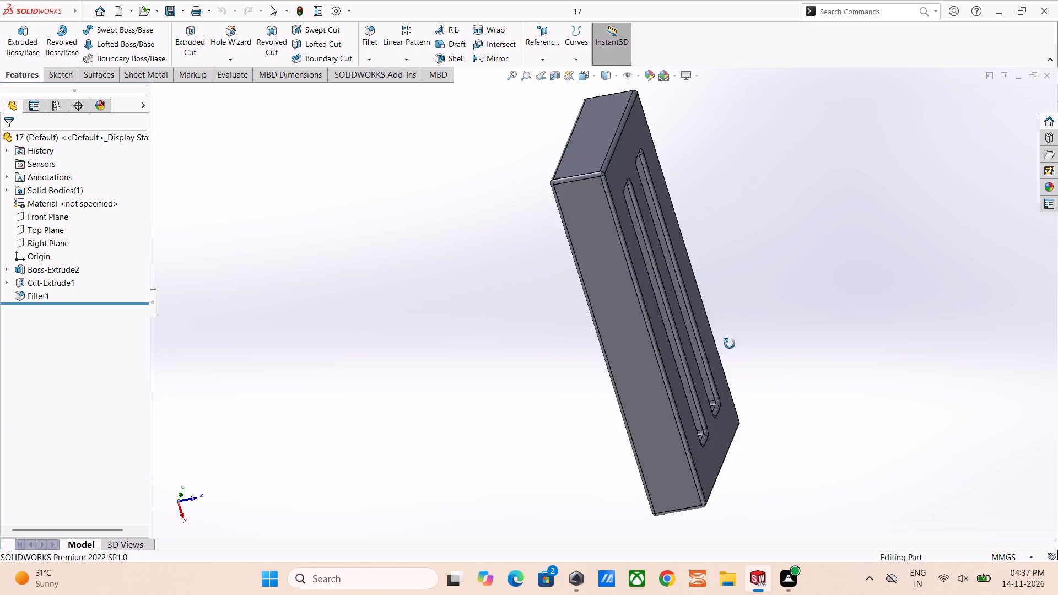
{"action": "middle_click_drag", "start_coordinate": [730, 344], "coordinate": [764, 358]}
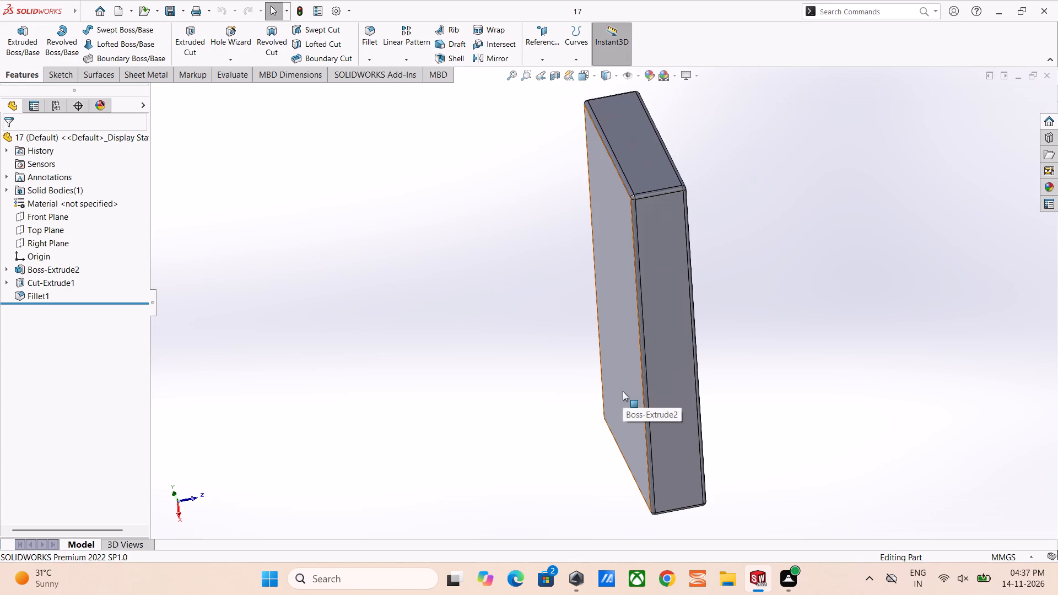
{"action": "middle_click_drag", "start_coordinate": [539, 367], "coordinate": [710, 414]}
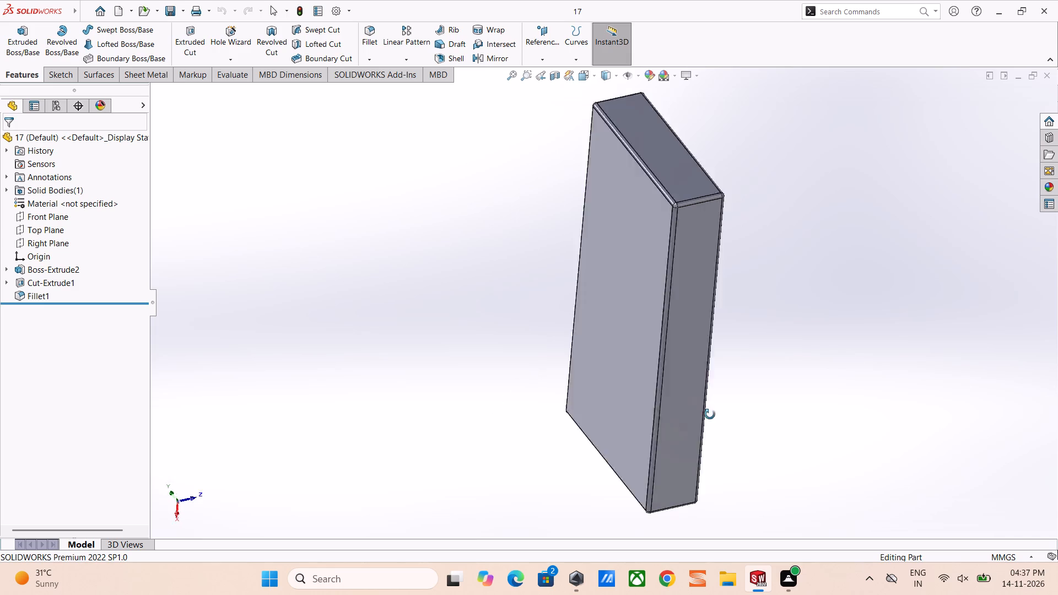
{"action": "middle_click_drag", "start_coordinate": [710, 414], "coordinate": [625, 439]}
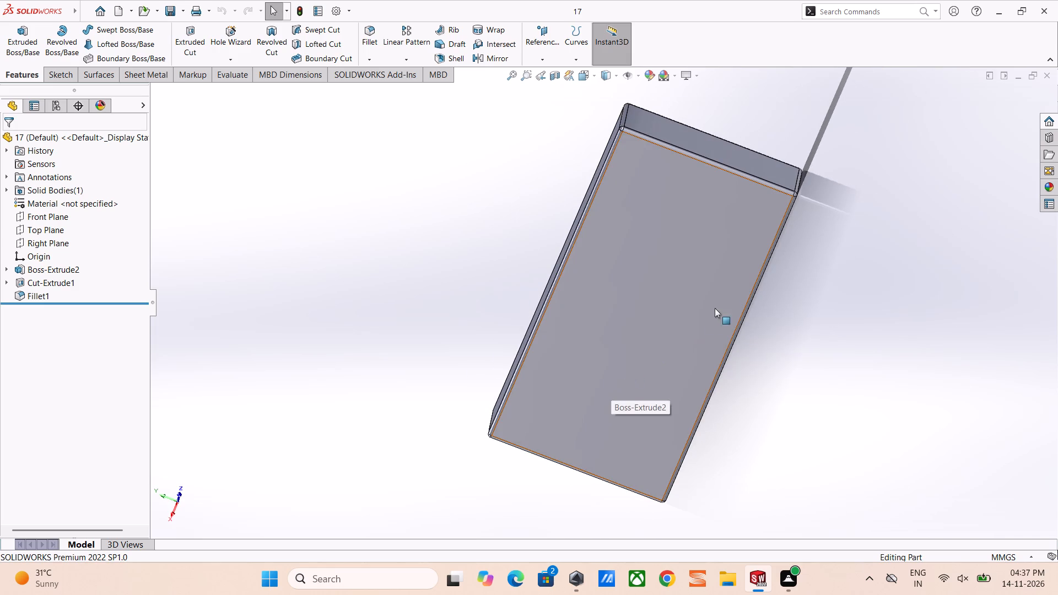
{"action": "middle_click_drag", "start_coordinate": [680, 95], "coordinate": [636, 351]}
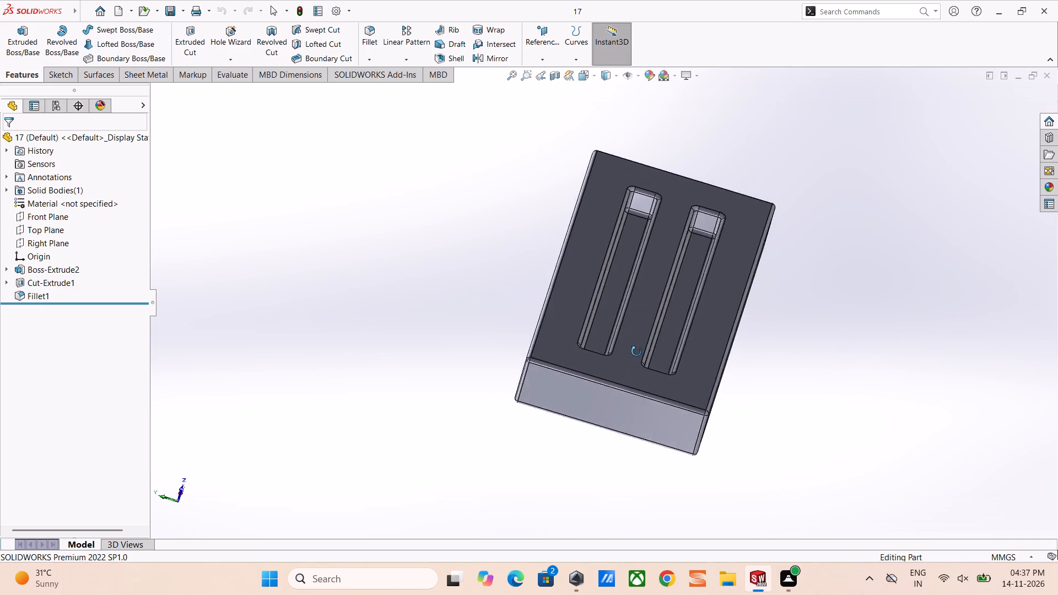
{"action": "middle_click_drag", "start_coordinate": [636, 351], "coordinate": [636, 384]}
{"action": "scroll", "coordinate": [636, 384], "scroll_direction": "up", "scroll_amount": 1}
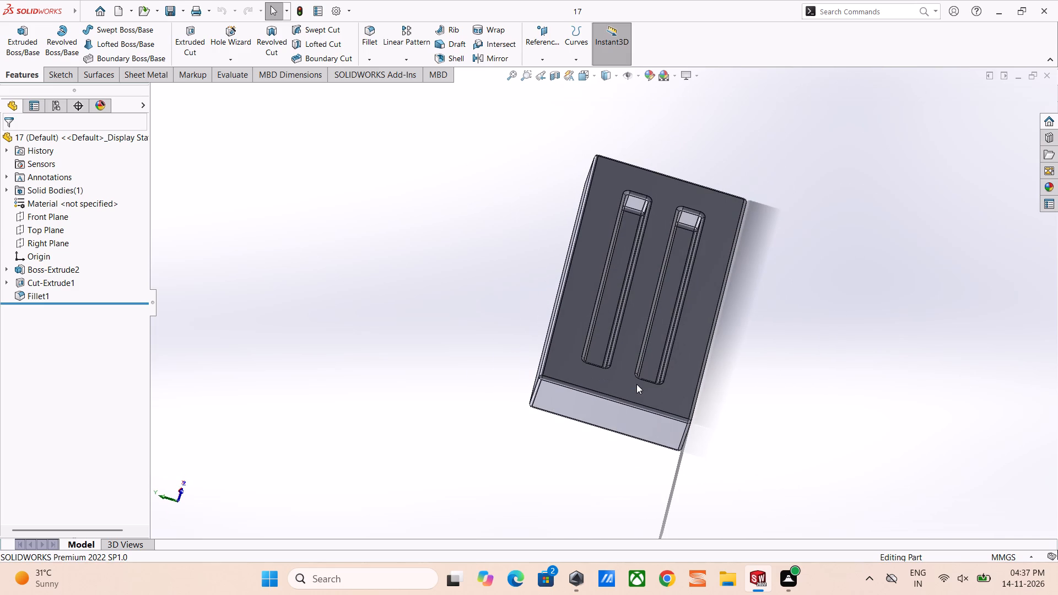
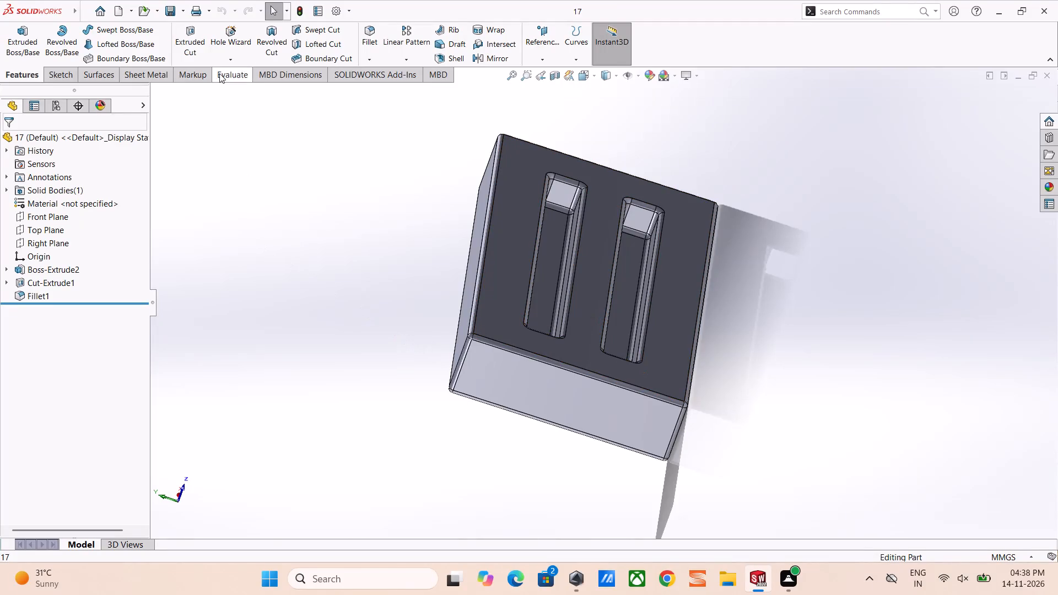
Sketch a three-point arc on the block's narrow end face, bulging outward between the ends of its slotted-side long edge.
{"action": "left_click", "coordinate": [502, 369]}
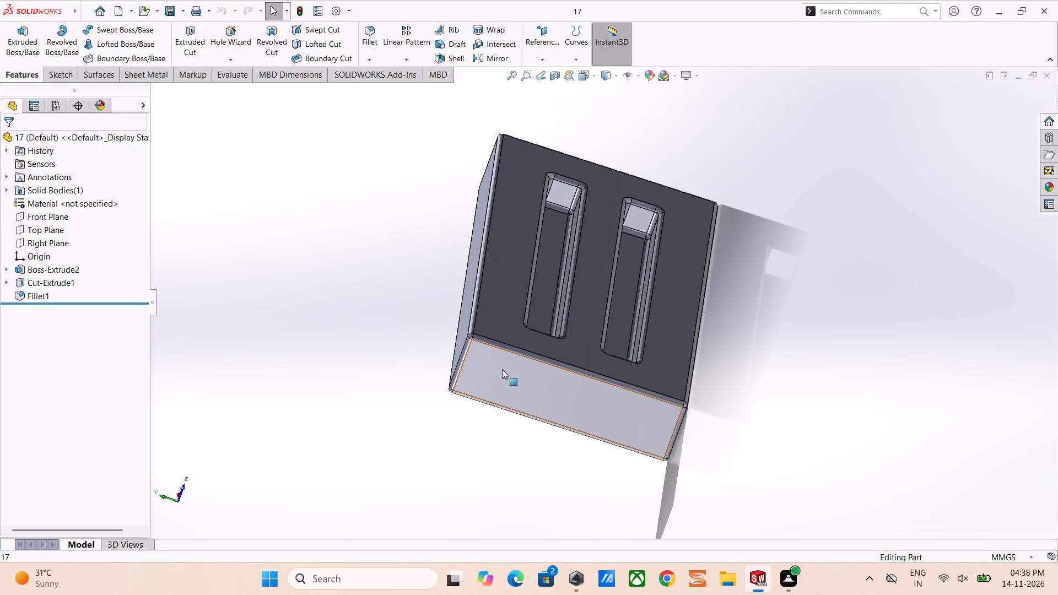
{"action": "left_click", "coordinate": [554, 340]}
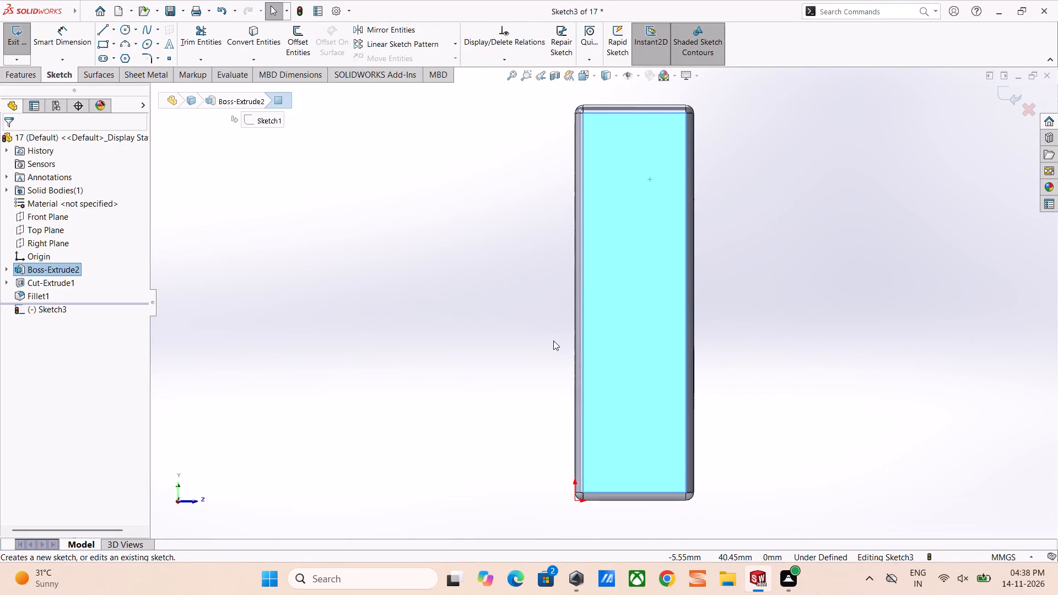
{"action": "left_click", "coordinate": [128, 46]}
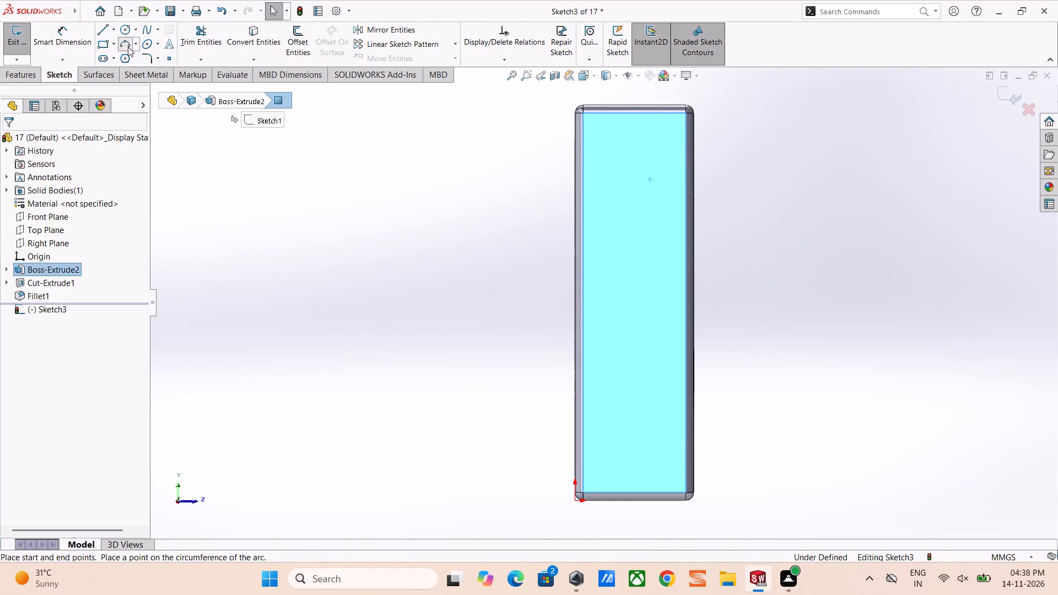
{"action": "left_click", "coordinate": [685, 113]}
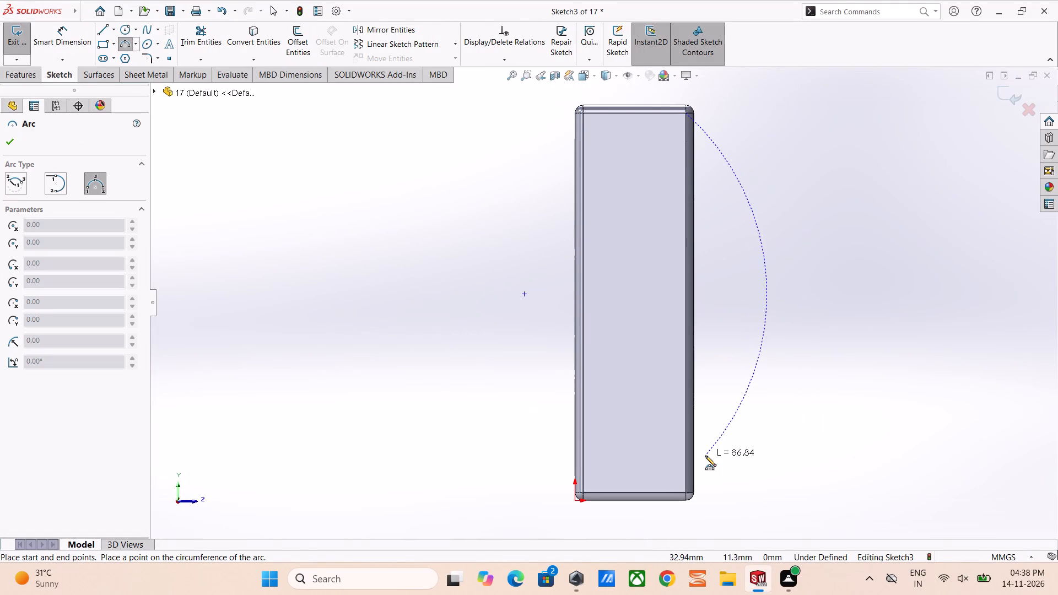
{"action": "left_click", "coordinate": [684, 490]}
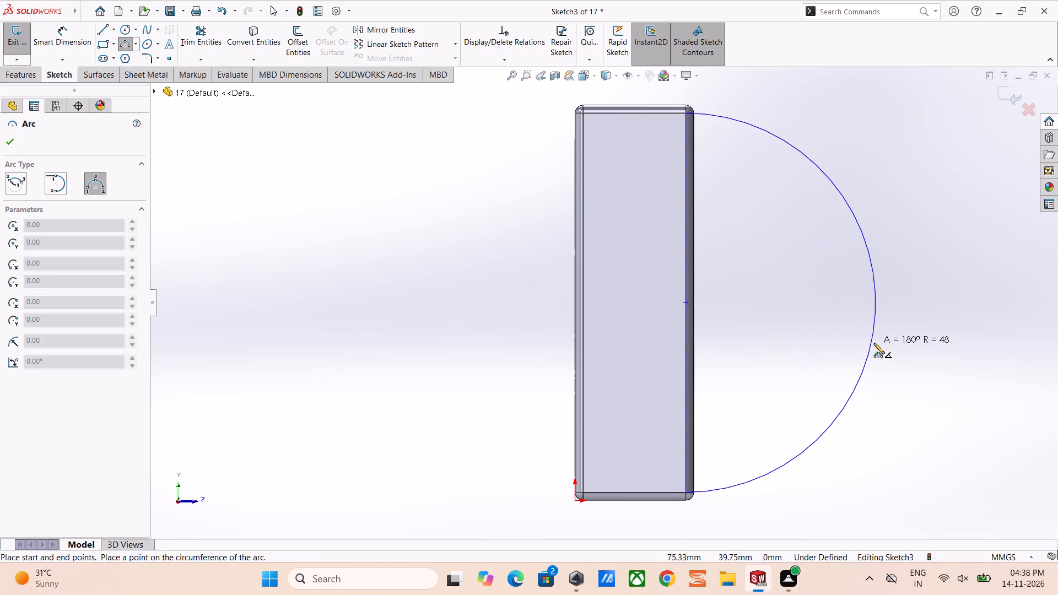
{"action": "left_click", "coordinate": [892, 342]}
{"action": "key", "text": "Escape"}
{"action": "key", "text": "Escape"}
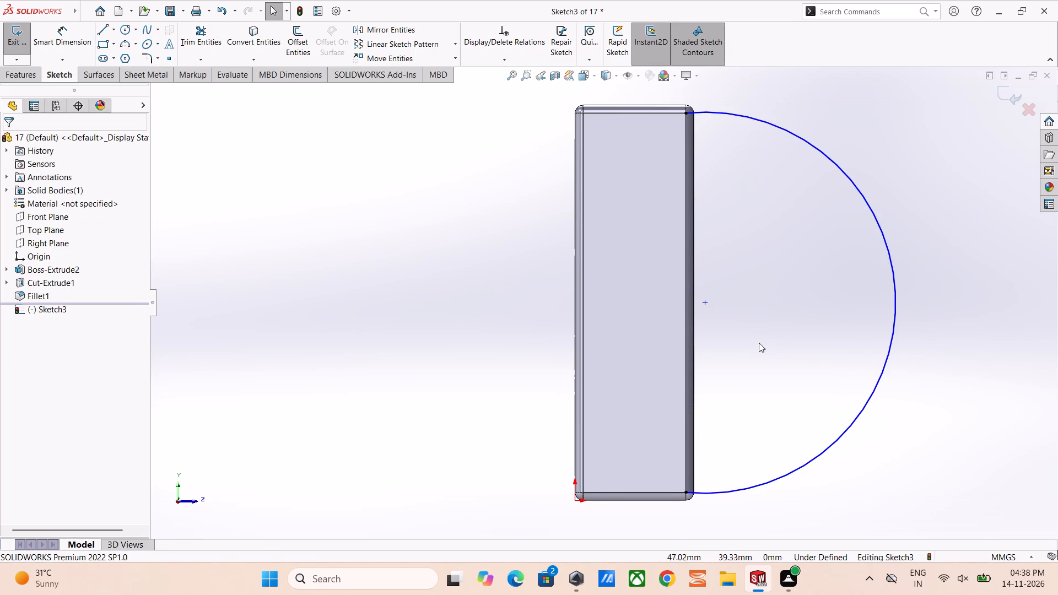
Make the arc's centre point coincident with the end face's slotted-side long edge.
{"action": "left_click", "coordinate": [708, 305]}
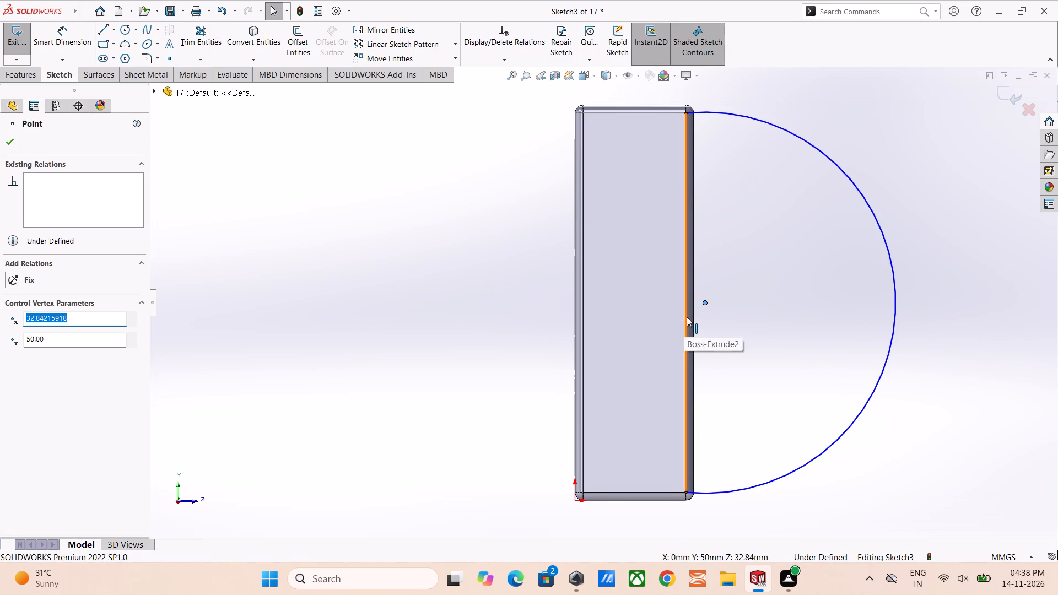
{"action": "left_click", "coordinate": [687, 317], "text": "shift"}
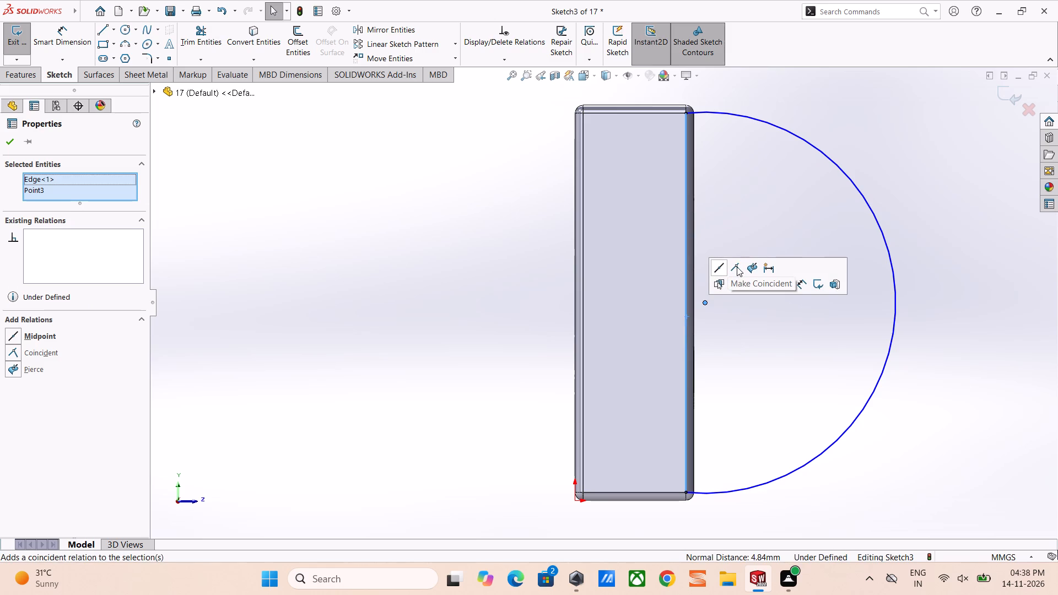
{"action": "left_click", "coordinate": [739, 268]}
{"action": "left_click", "coordinate": [738, 342]}
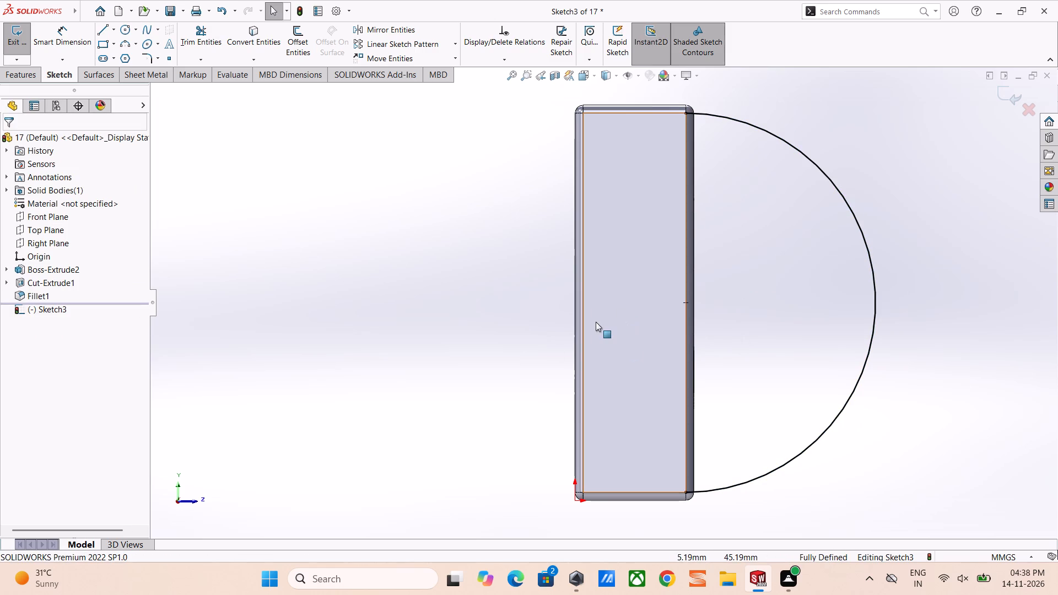
Close the half-circle profile with a 96 mm vertical line joining the arc's two endpoints.
{"action": "left_click", "coordinate": [104, 29]}
{"action": "left_click", "coordinate": [687, 112]}
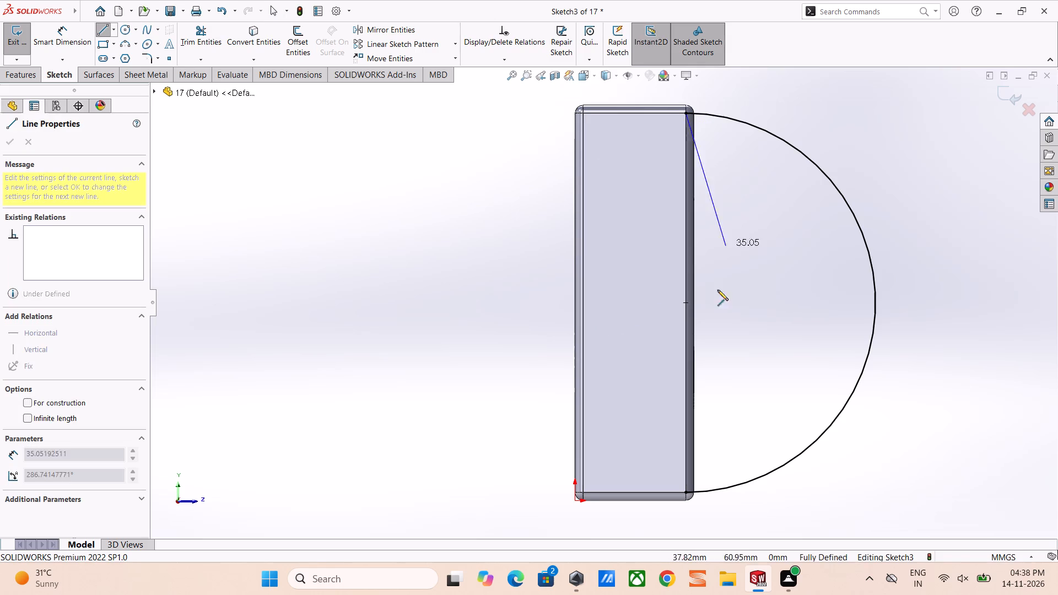
{"action": "left_click", "coordinate": [688, 491]}
{"action": "right_click", "coordinate": [688, 491]}
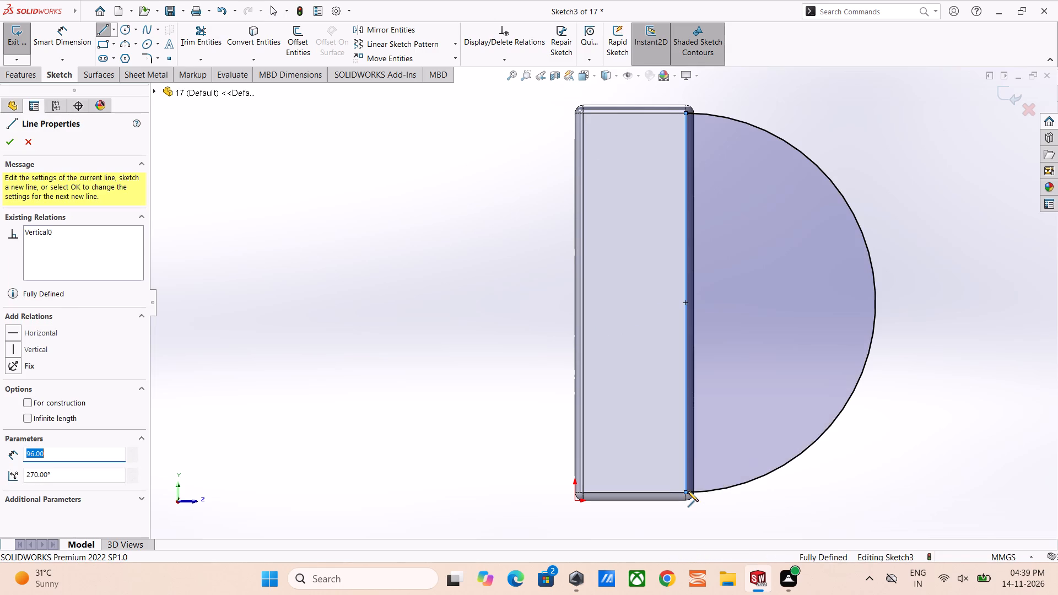
{"action": "left_click", "coordinate": [725, 476]}
{"action": "left_click", "coordinate": [862, 356]}
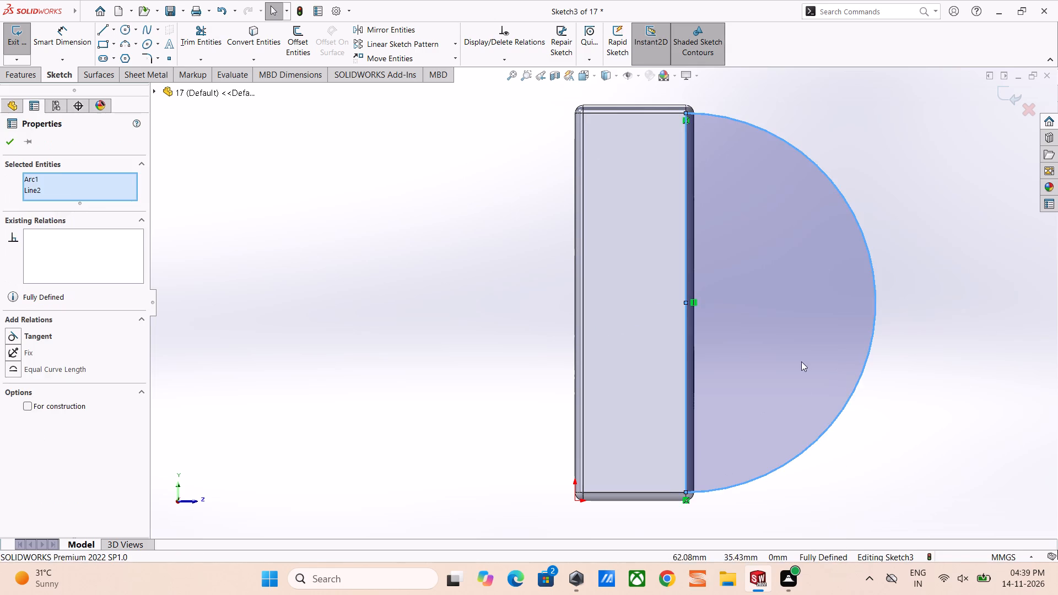
{"action": "left_click", "coordinate": [499, 386]}
Extrude the half-circle profile 15 mm blind, with the direction reversed to run inward over the slotted face.
{"action": "middle_click_drag", "start_coordinate": [908, 278], "coordinate": [747, 286]}
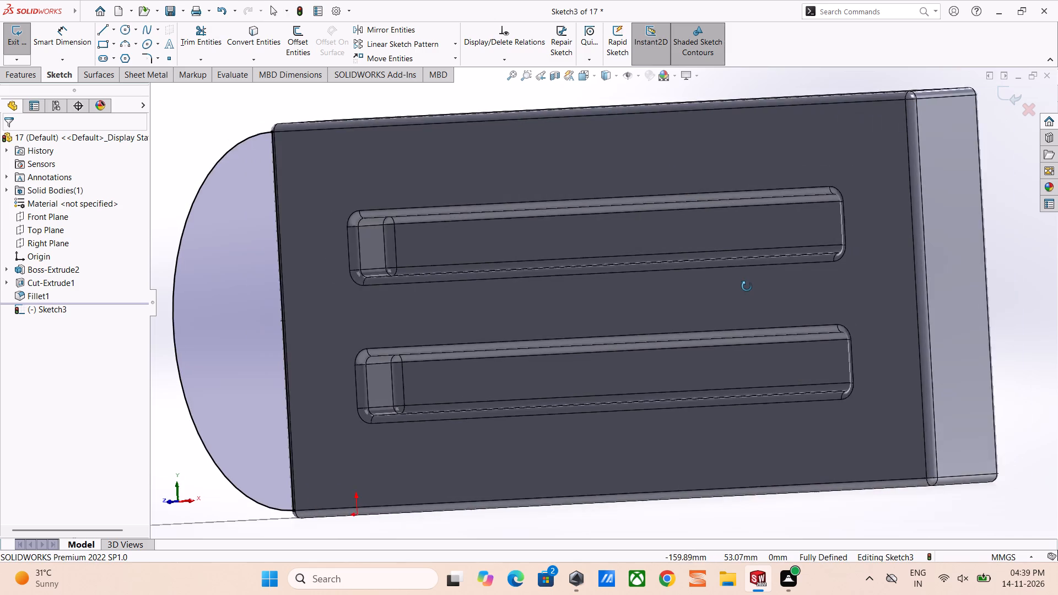
{"action": "middle_click_drag", "start_coordinate": [747, 286], "coordinate": [747, 286]}
{"action": "scroll", "coordinate": [747, 286], "scroll_direction": "up", "scroll_amount": 3}
{"action": "middle_click_drag", "start_coordinate": [466, 378], "coordinate": [487, 336]}
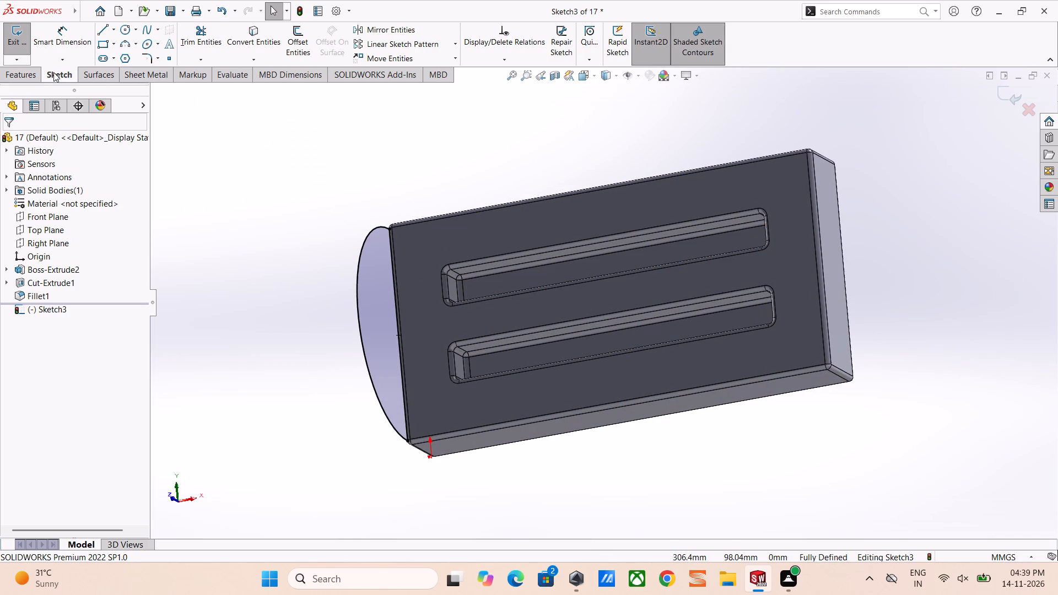
{"action": "left_click", "coordinate": [39, 70]}
{"action": "left_click", "coordinate": [13, 39]}
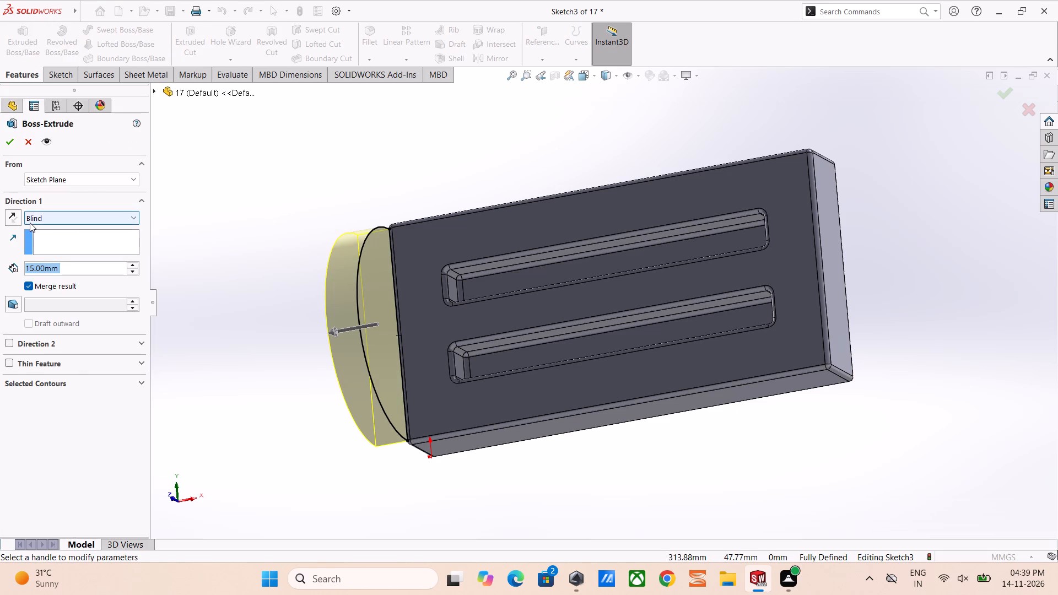
{"action": "left_click", "coordinate": [10, 219]}
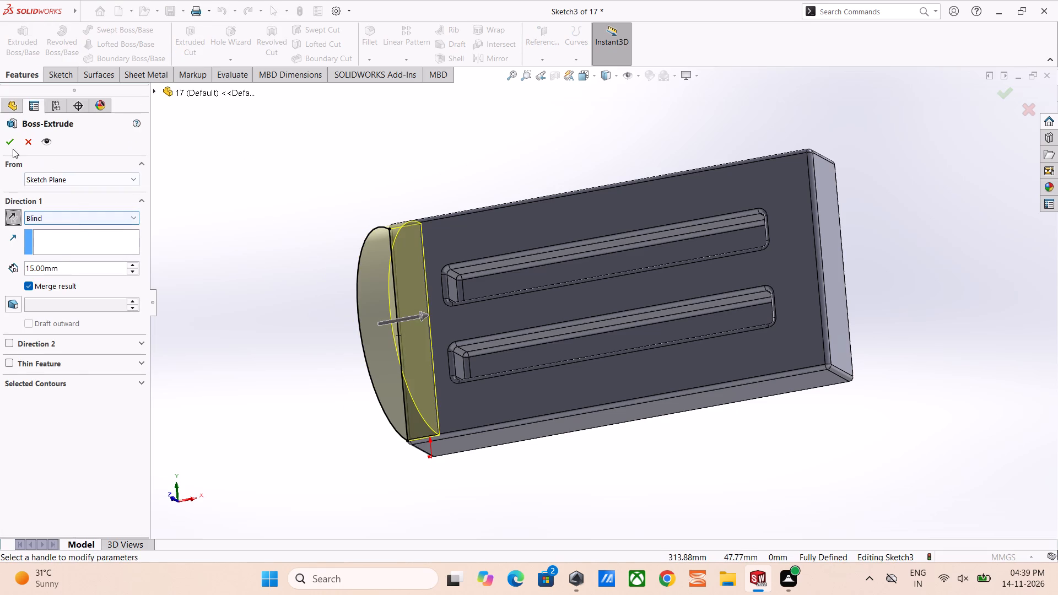
{"action": "left_click", "coordinate": [3, 142]}
Sketch a circle about 23 mm in diameter on the half-round lug's inner face, level with the arc's midpoint.
{"action": "middle_click_drag", "start_coordinate": [369, 214], "coordinate": [397, 302]}
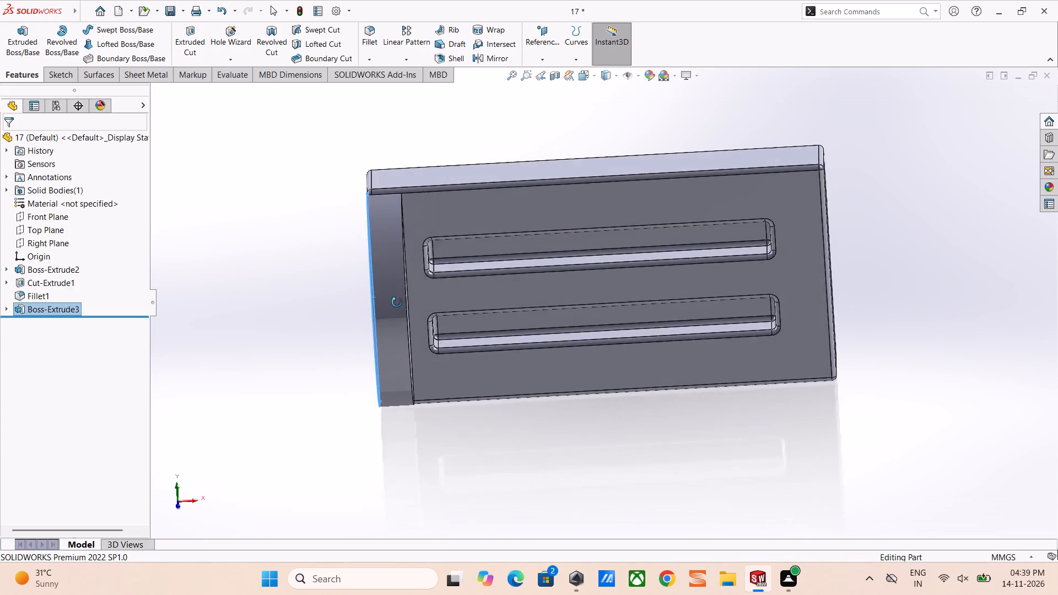
{"action": "middle_click_drag", "start_coordinate": [397, 302], "coordinate": [474, 250]}
{"action": "left_click", "coordinate": [374, 251]}
{"action": "middle_click_drag", "start_coordinate": [524, 246], "coordinate": [522, 241]}
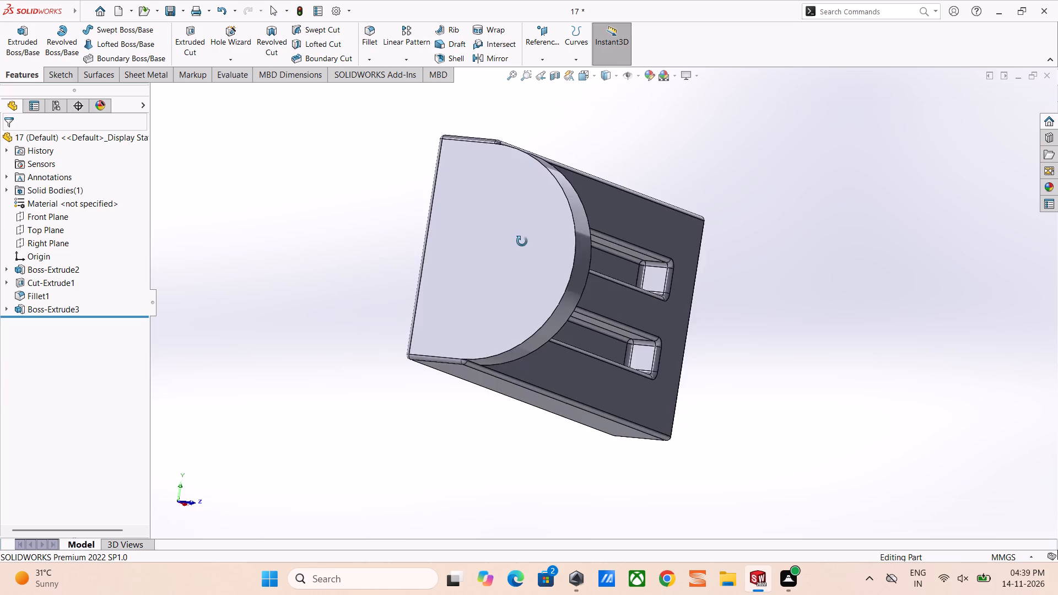
{"action": "middle_click_drag", "start_coordinate": [522, 241], "coordinate": [499, 201]}
{"action": "scroll", "coordinate": [489, 234], "scroll_direction": "up", "scroll_amount": 1}
{"action": "middle_click_drag", "start_coordinate": [492, 207], "coordinate": [428, 201]}
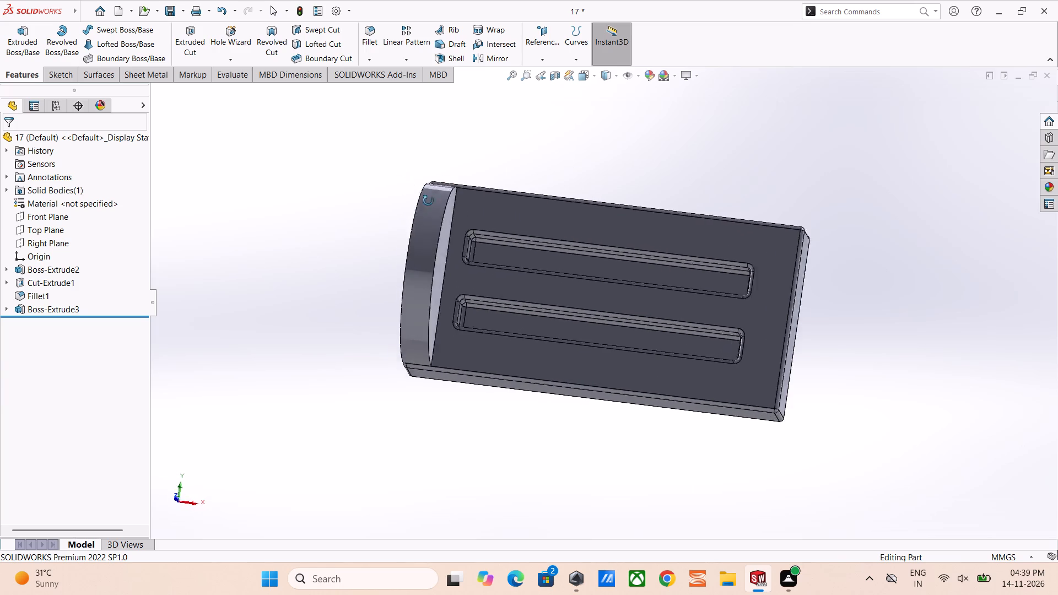
{"action": "middle_click_drag", "start_coordinate": [428, 201], "coordinate": [407, 187]}
{"action": "left_click", "coordinate": [457, 261]}
{"action": "left_click", "coordinate": [502, 230]}
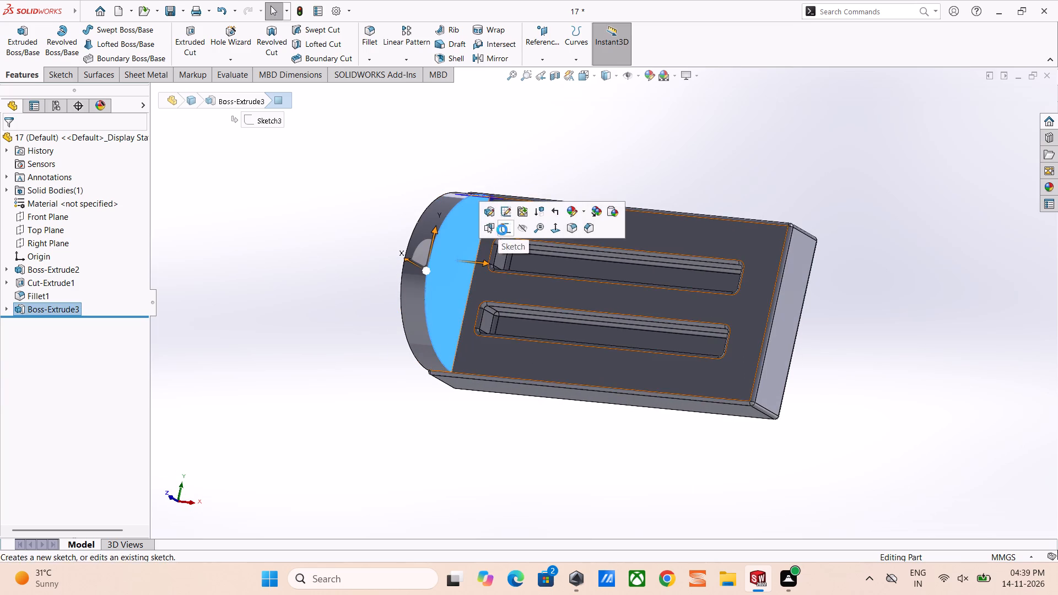
{"action": "right_click_drag", "start_coordinate": [329, 201], "coordinate": [468, 208]}
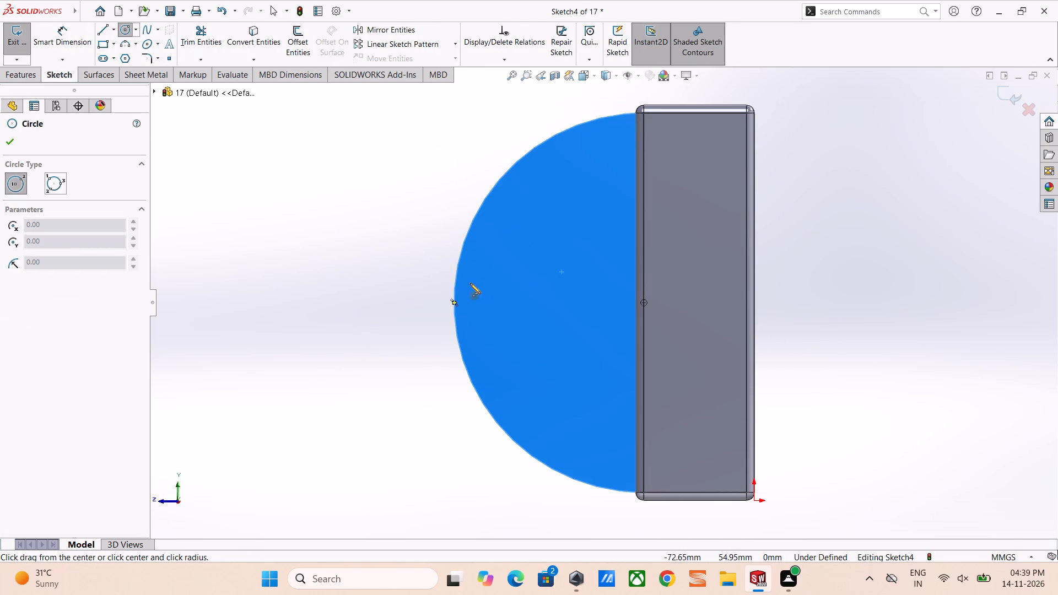
{"action": "left_click", "coordinate": [548, 304]}
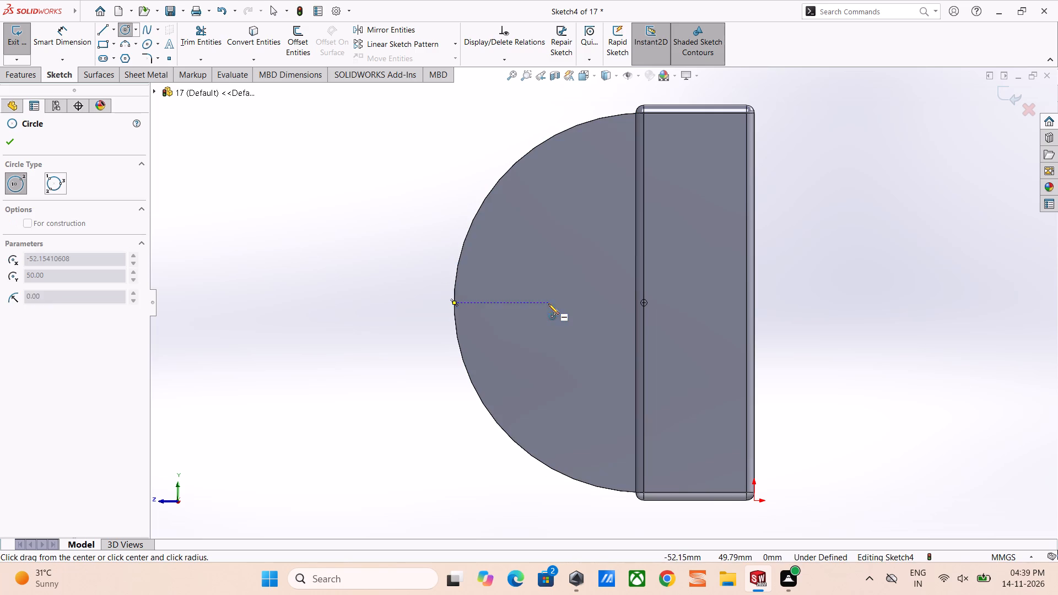
{"action": "left_click", "coordinate": [577, 338]}
Dimension the circle on the lug's inner face with a 15 mm diameter.
{"action": "right_click_drag", "start_coordinate": [375, 286], "coordinate": [344, 160]}
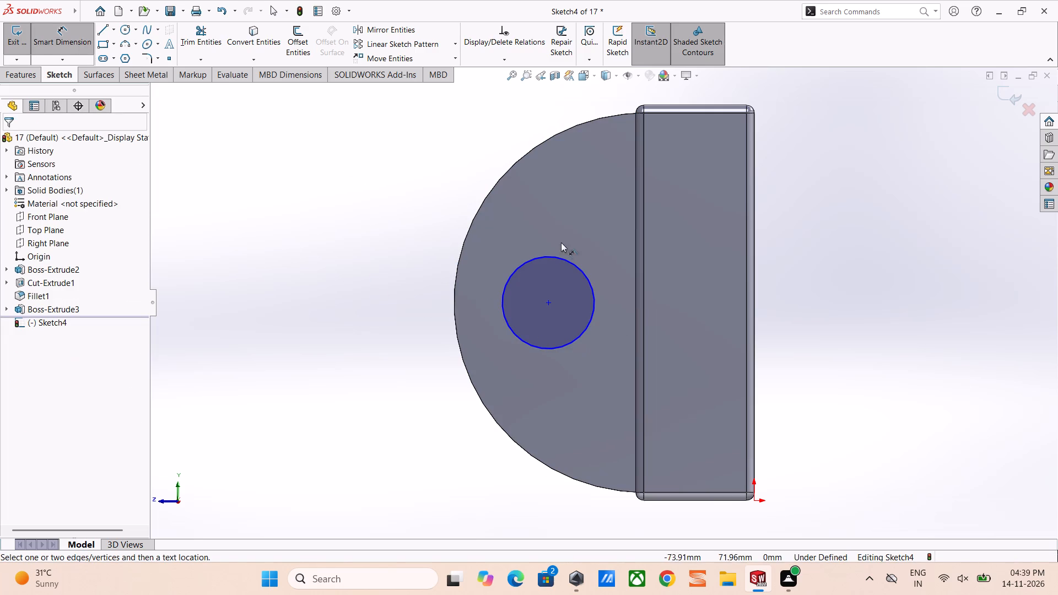
{"action": "left_click", "coordinate": [582, 269]}
{"action": "left_click", "coordinate": [418, 162]}
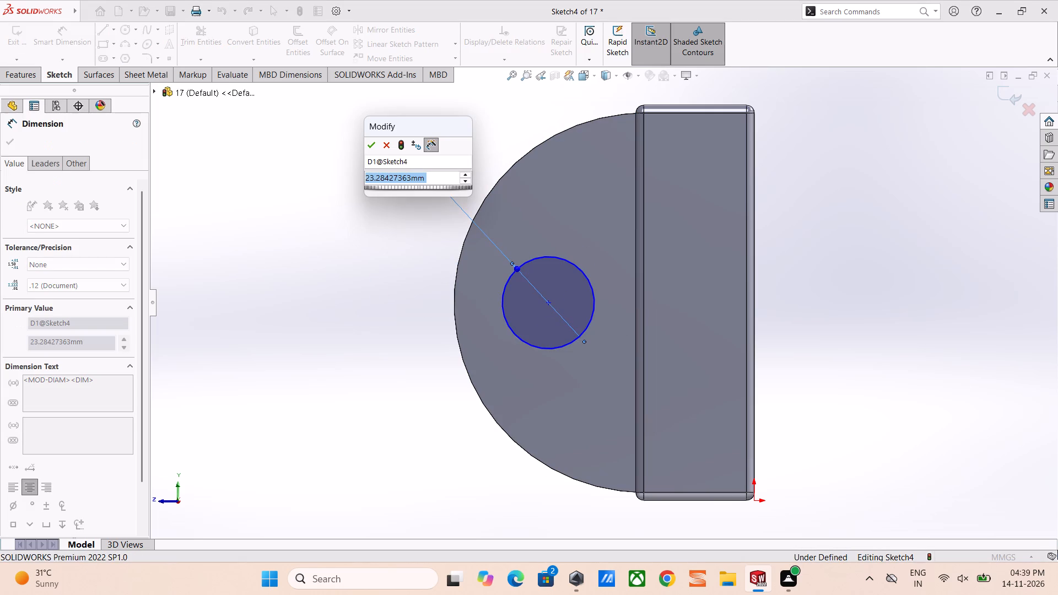
{"action": "type", "text": "15"}
{"action": "key", "text": "Return"}
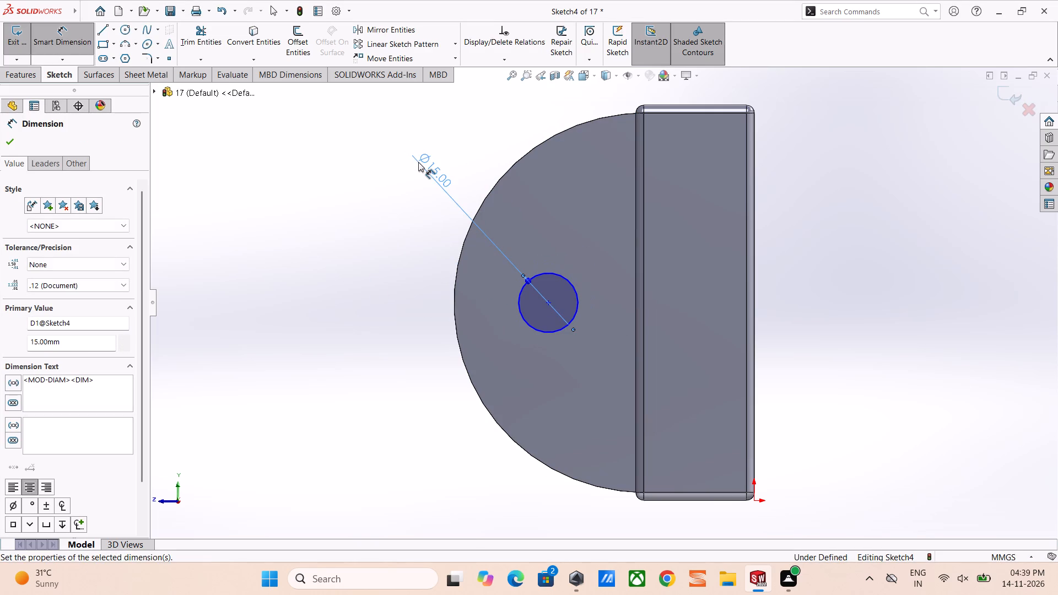
{"action": "key", "text": "Escape"}
{"action": "key", "text": "Escape"}
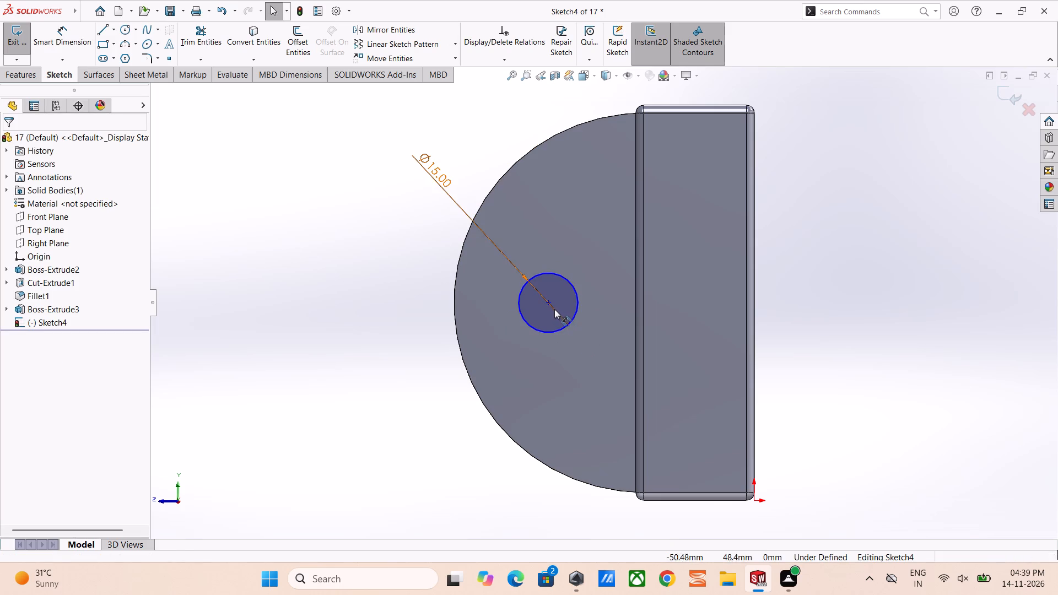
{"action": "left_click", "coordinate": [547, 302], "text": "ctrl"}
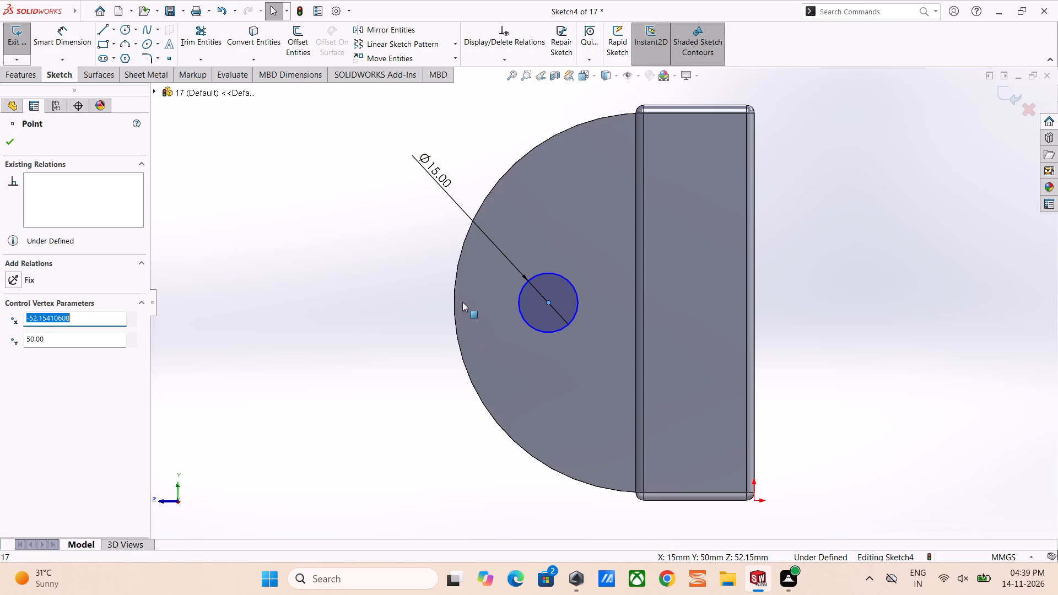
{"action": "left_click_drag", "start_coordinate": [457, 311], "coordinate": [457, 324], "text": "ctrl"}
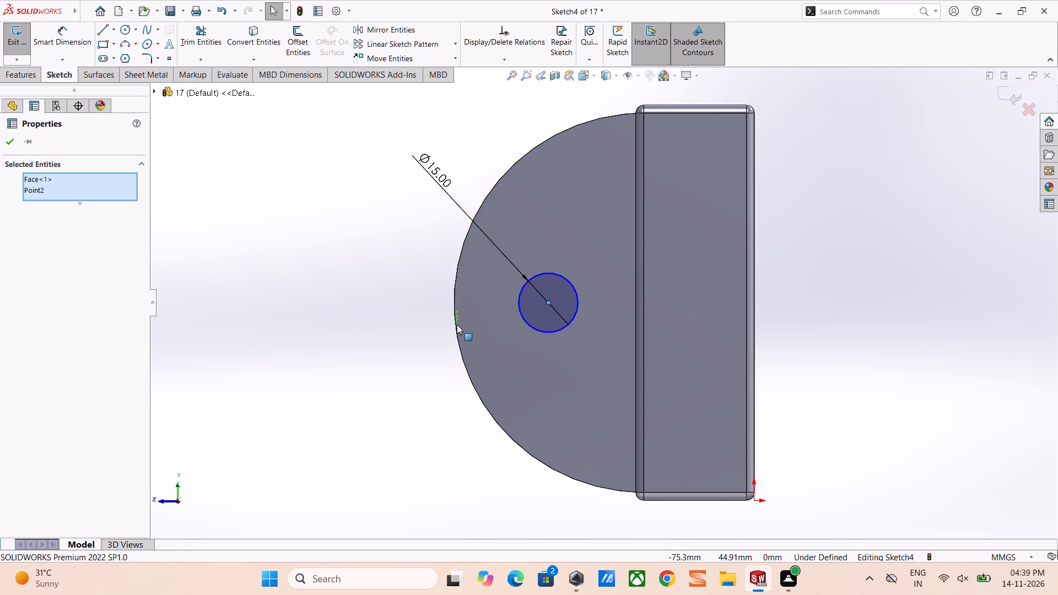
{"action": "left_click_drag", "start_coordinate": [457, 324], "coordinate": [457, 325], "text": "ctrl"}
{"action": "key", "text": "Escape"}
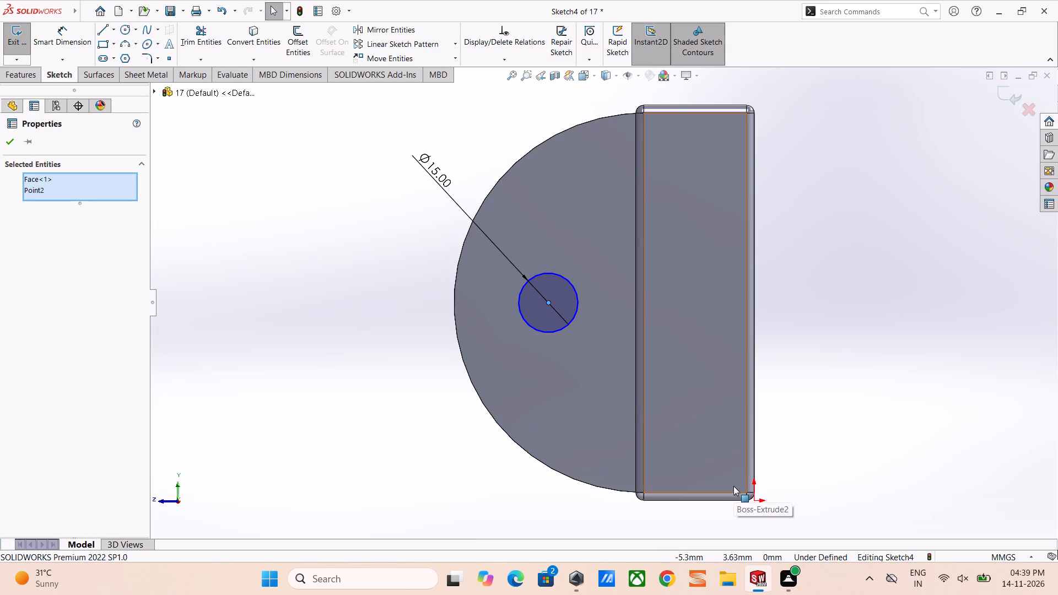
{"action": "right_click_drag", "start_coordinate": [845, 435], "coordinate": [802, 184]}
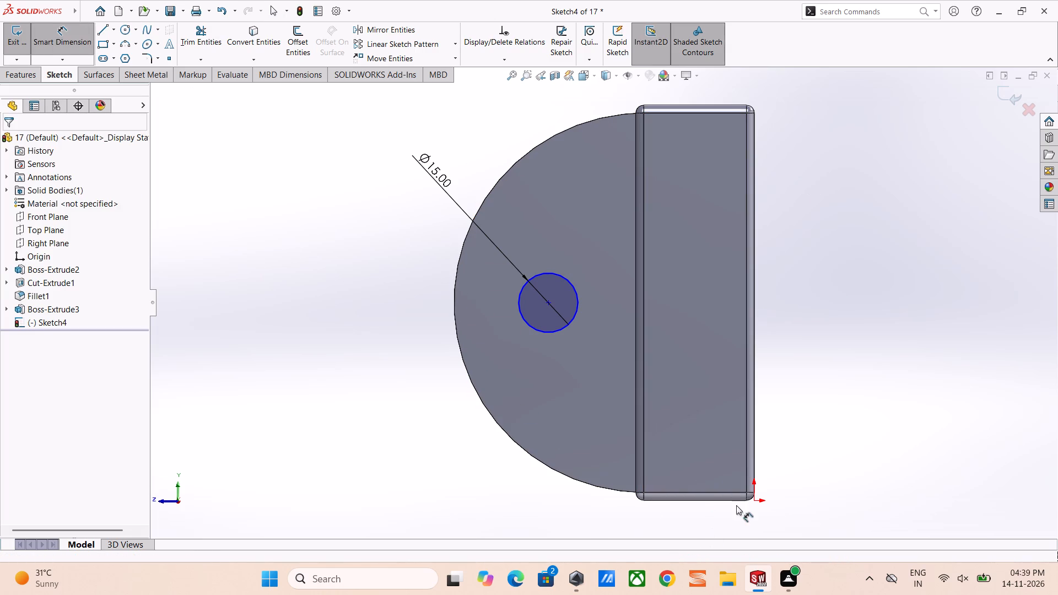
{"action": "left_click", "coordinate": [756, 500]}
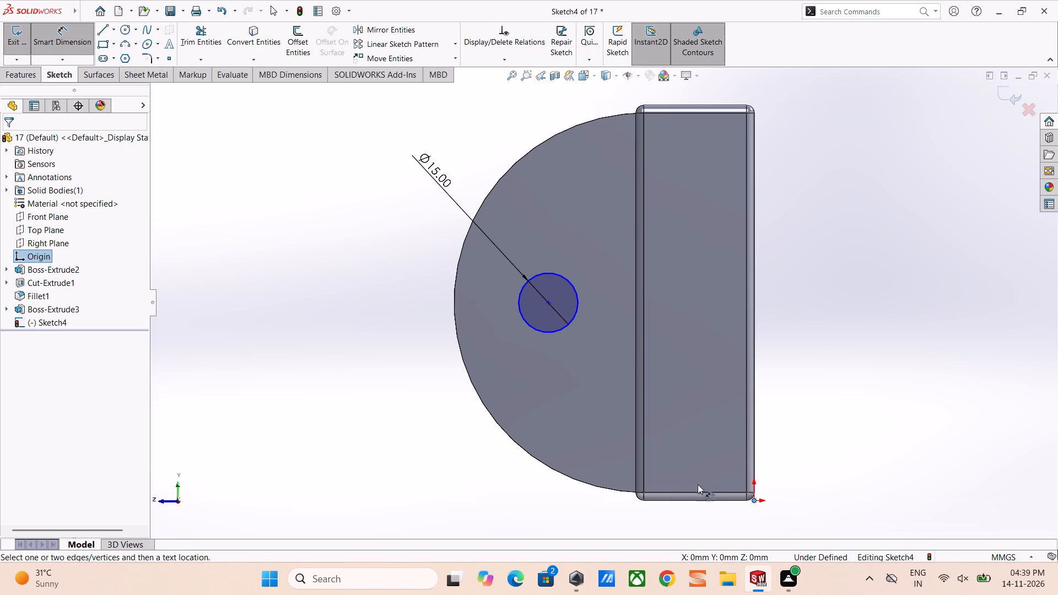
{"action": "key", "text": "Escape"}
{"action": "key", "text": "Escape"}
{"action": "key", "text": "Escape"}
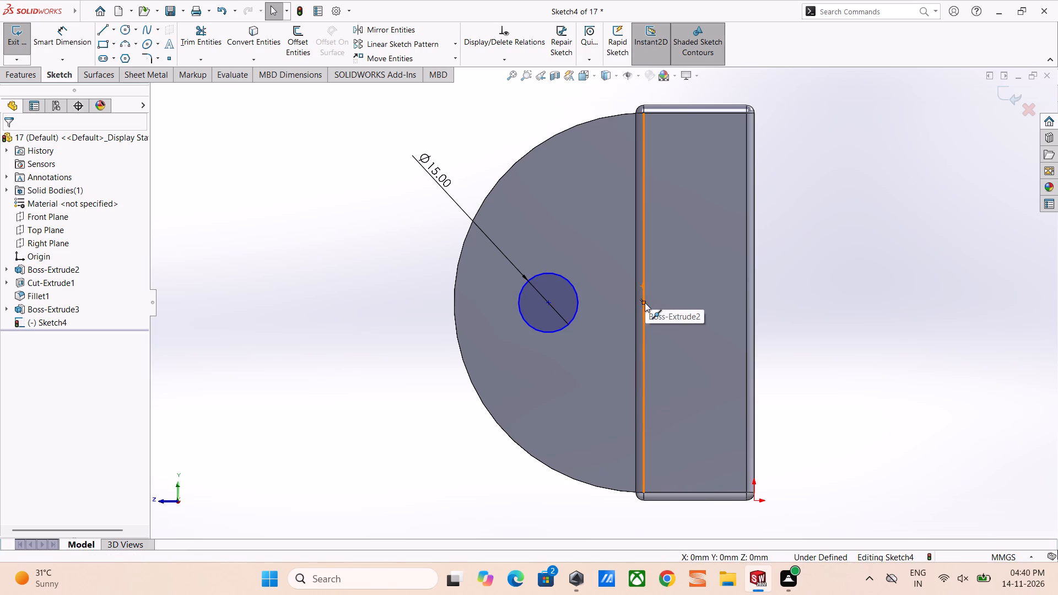
Add a horizontal relation between the circle's centre and the midpoint of the block's long edge beside the lug.
{"action": "left_click", "coordinate": [645, 302]}
{"action": "left_click", "coordinate": [547, 304], "text": "ctrl"}
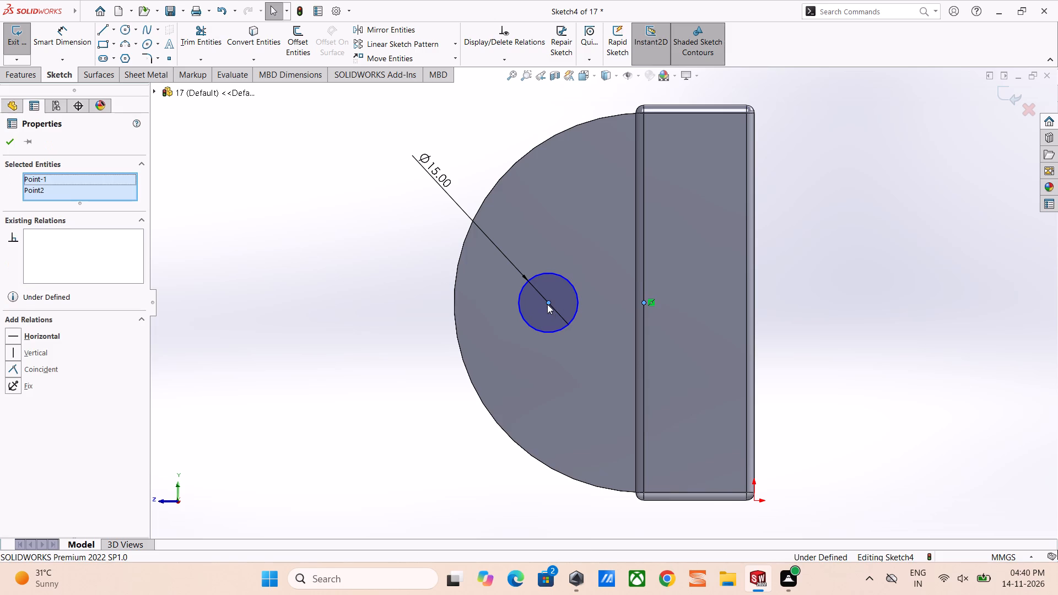
{"action": "left_click", "coordinate": [576, 259]}
{"action": "left_click", "coordinate": [582, 250]}
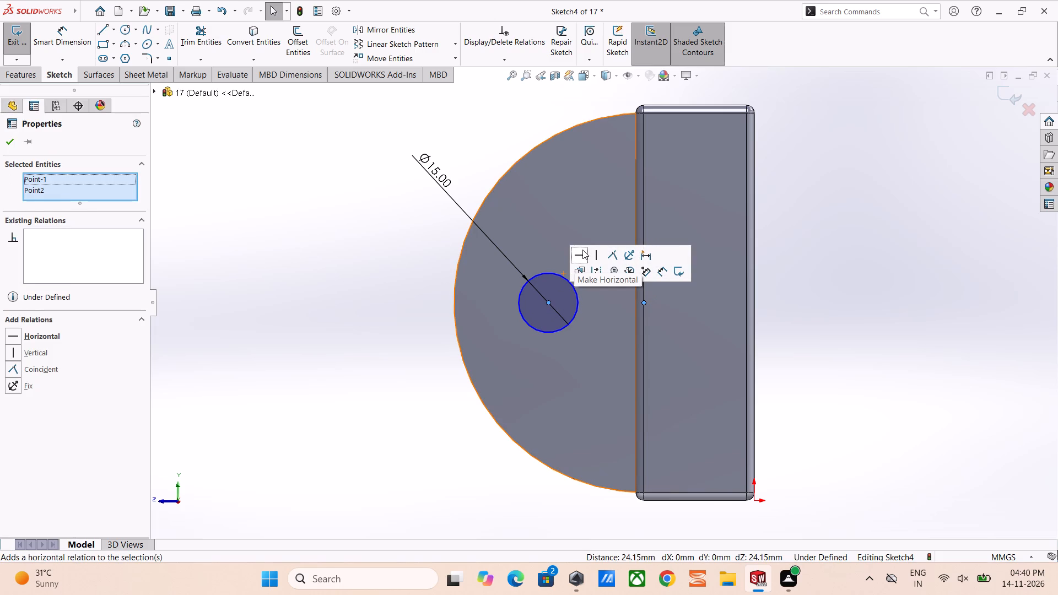
{"action": "left_click", "coordinate": [834, 319]}
{"action": "key", "text": "Escape"}
{"action": "key", "text": "Escape"}
{"action": "key", "text": "Escape"}
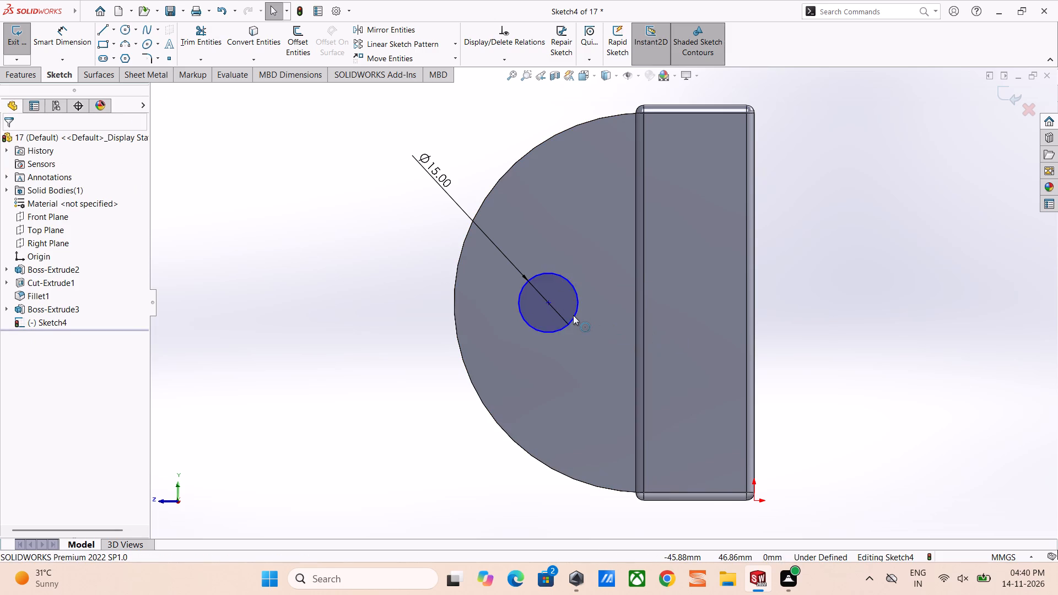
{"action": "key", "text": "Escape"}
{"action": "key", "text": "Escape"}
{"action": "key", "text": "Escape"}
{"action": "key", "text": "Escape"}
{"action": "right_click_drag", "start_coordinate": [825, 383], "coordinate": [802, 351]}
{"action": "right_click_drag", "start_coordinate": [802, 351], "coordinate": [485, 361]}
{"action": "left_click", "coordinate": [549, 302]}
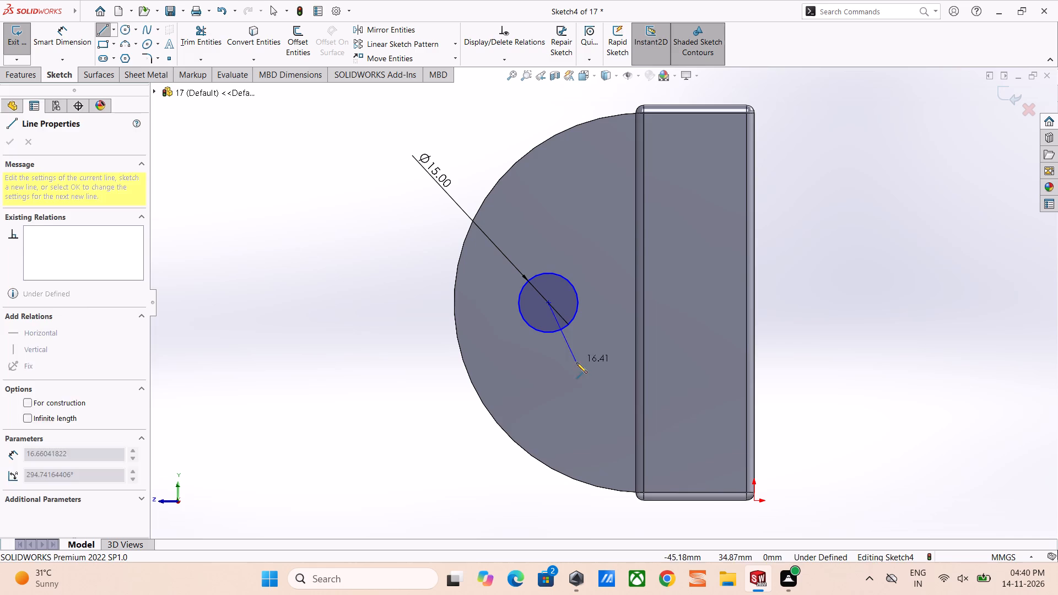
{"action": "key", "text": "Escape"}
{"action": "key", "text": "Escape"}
Dimension the circle's centre 25 mm from the block's long edge beside the lug.
{"action": "right_click_drag", "start_coordinate": [834, 371], "coordinate": [829, 186]}
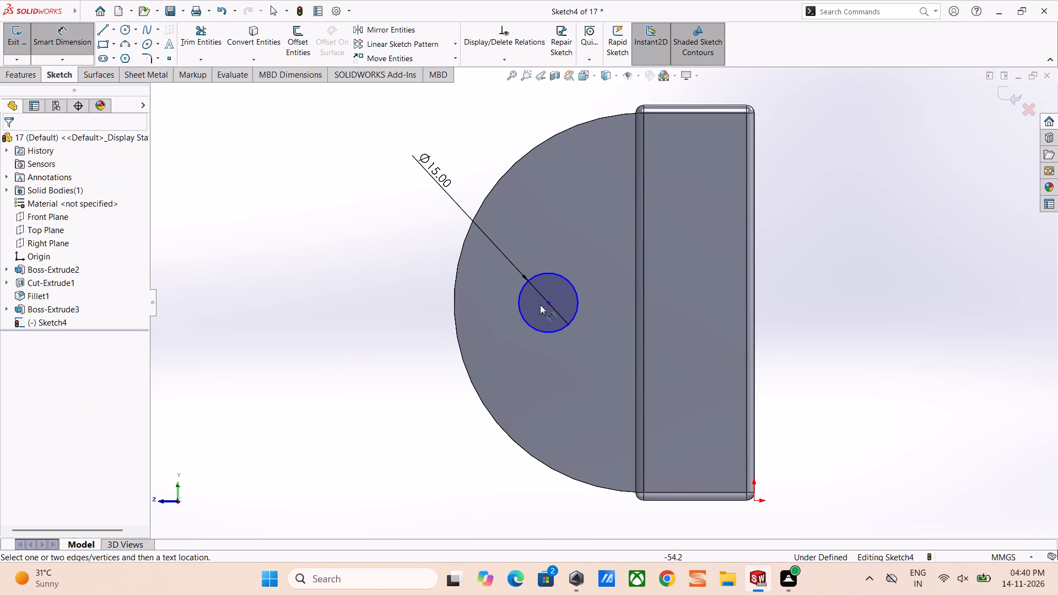
{"action": "left_click", "coordinate": [546, 302]}
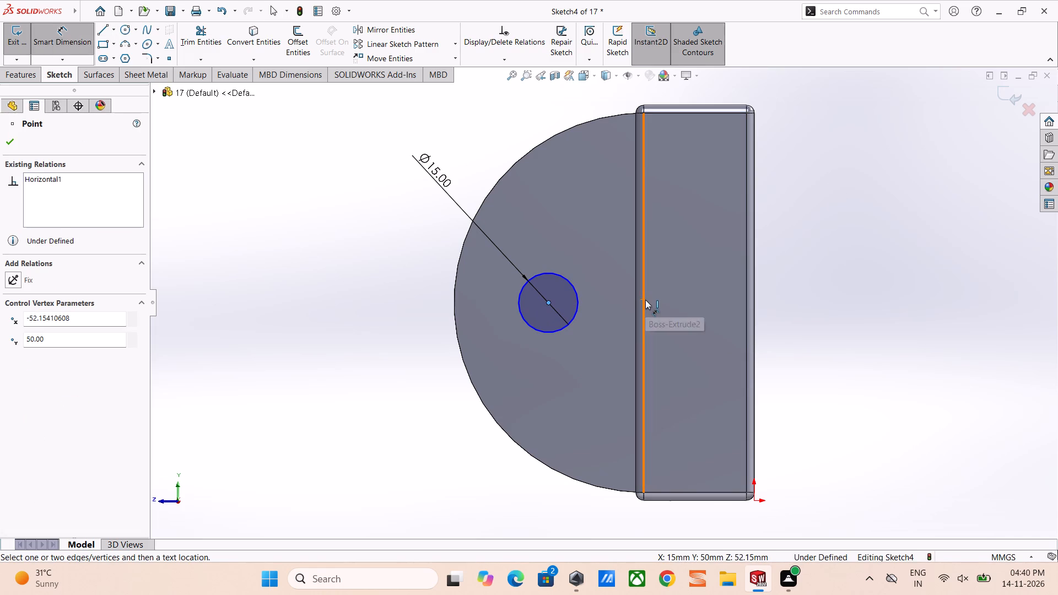
{"action": "left_click", "coordinate": [645, 300]}
{"action": "left_click", "coordinate": [560, 197]}
{"action": "type", "text": "25"}
{"action": "key", "text": "Return"}
{"action": "left_click", "coordinate": [319, 223]}
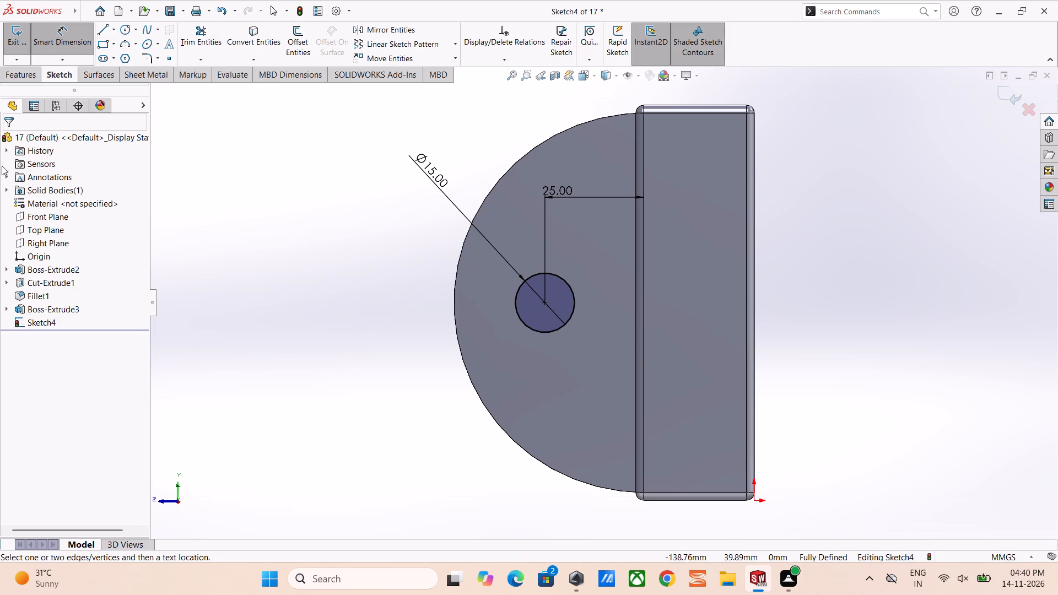
Cut the 15 mm circle through the half-round lug with an Extruded Cut set to Through All.
{"action": "left_click", "coordinate": [30, 80]}
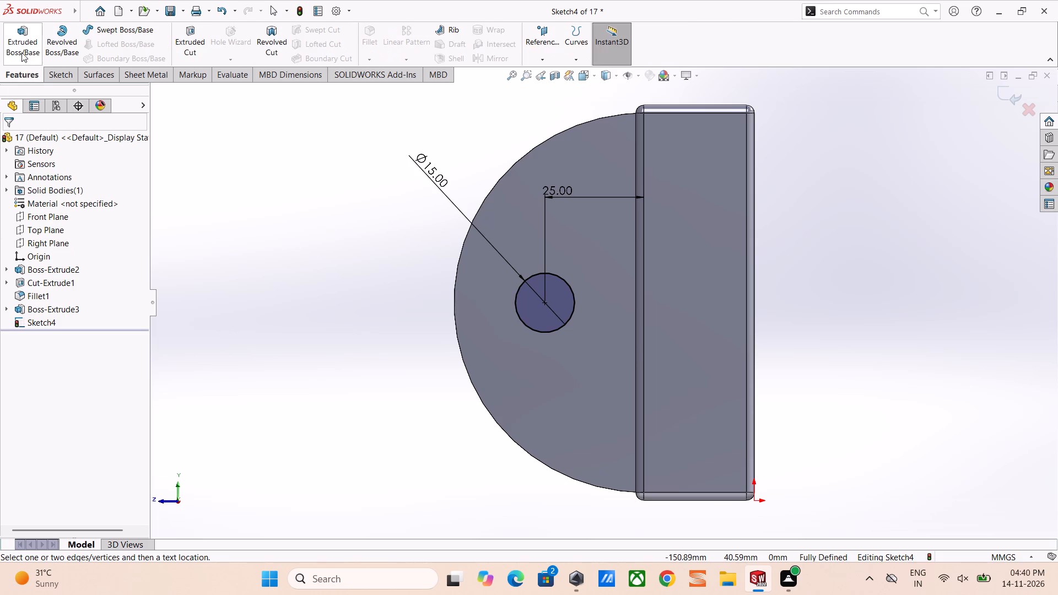
{"action": "left_click", "coordinate": [19, 47]}
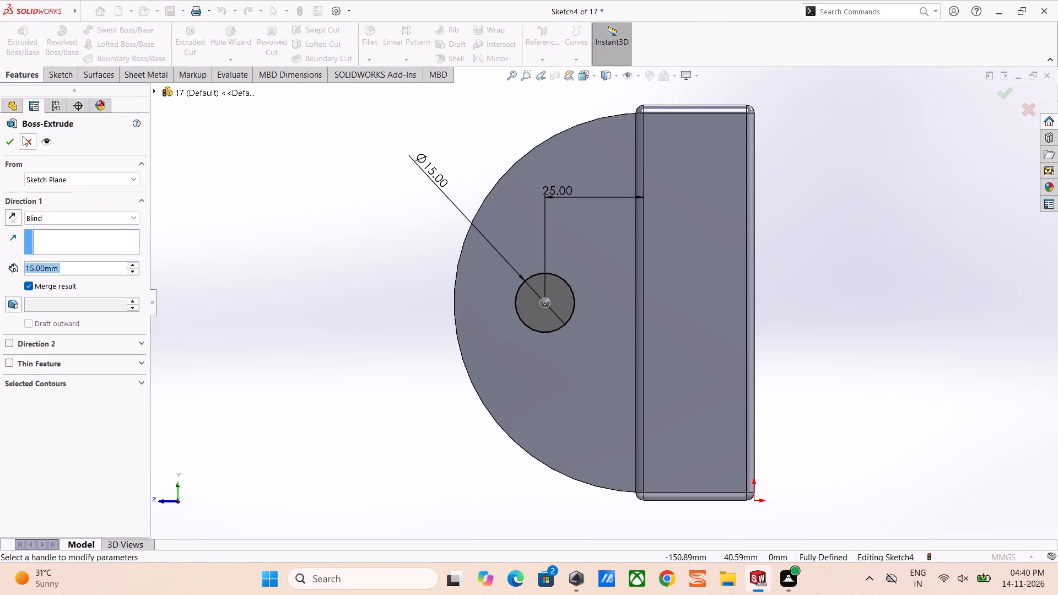
{"action": "left_click", "coordinate": [21, 139]}
{"action": "left_click", "coordinate": [192, 41]}
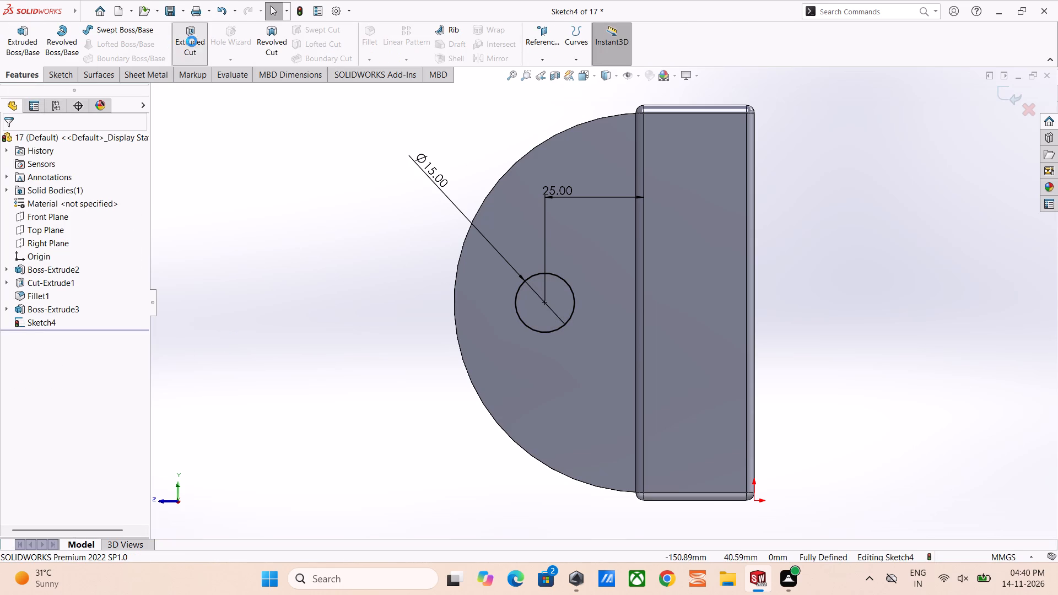
{"action": "middle_click_drag", "start_coordinate": [490, 279], "coordinate": [625, 242]}
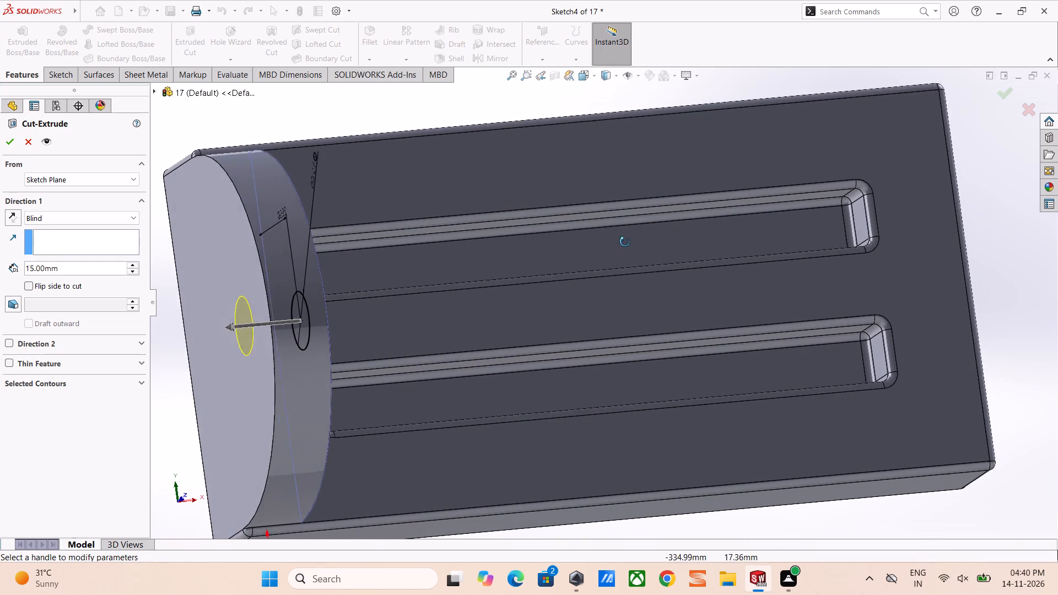
{"action": "middle_click_drag", "start_coordinate": [625, 242], "coordinate": [627, 240]}
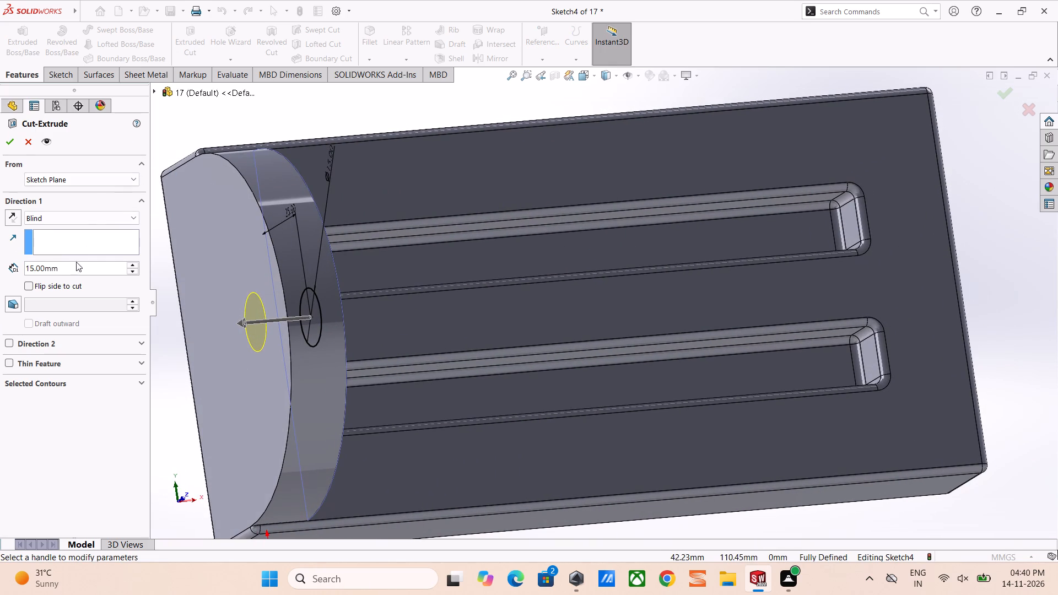
{"action": "left_click", "coordinate": [46, 213]}
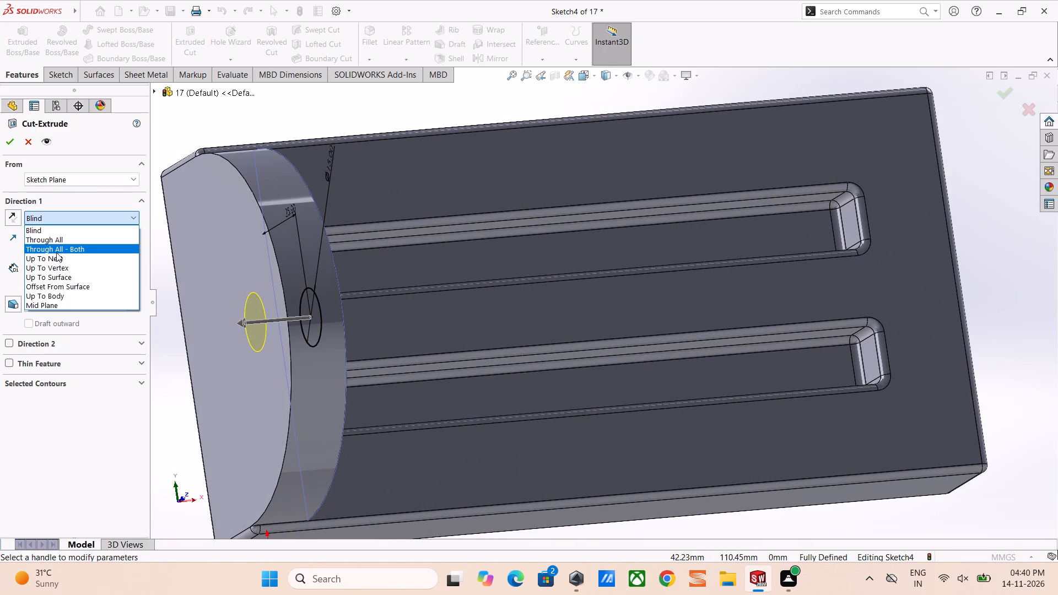
{"action": "left_click", "coordinate": [63, 240]}
{"action": "left_click", "coordinate": [5, 142]}
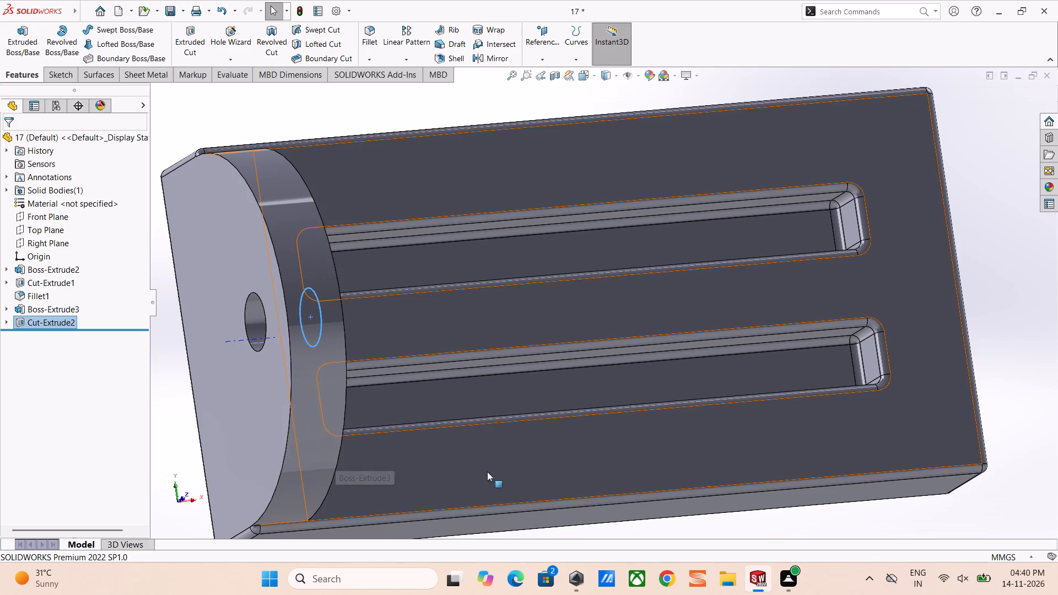
Examine the lug and its hole from several sides of the part.
{"action": "scroll", "coordinate": [577, 497], "scroll_direction": "up", "scroll_amount": 4}
{"action": "left_click", "coordinate": [570, 453]}
{"action": "middle_click_drag", "start_coordinate": [364, 338], "coordinate": [468, 284]}
{"action": "scroll", "coordinate": [446, 301], "scroll_direction": "up", "scroll_amount": 1}
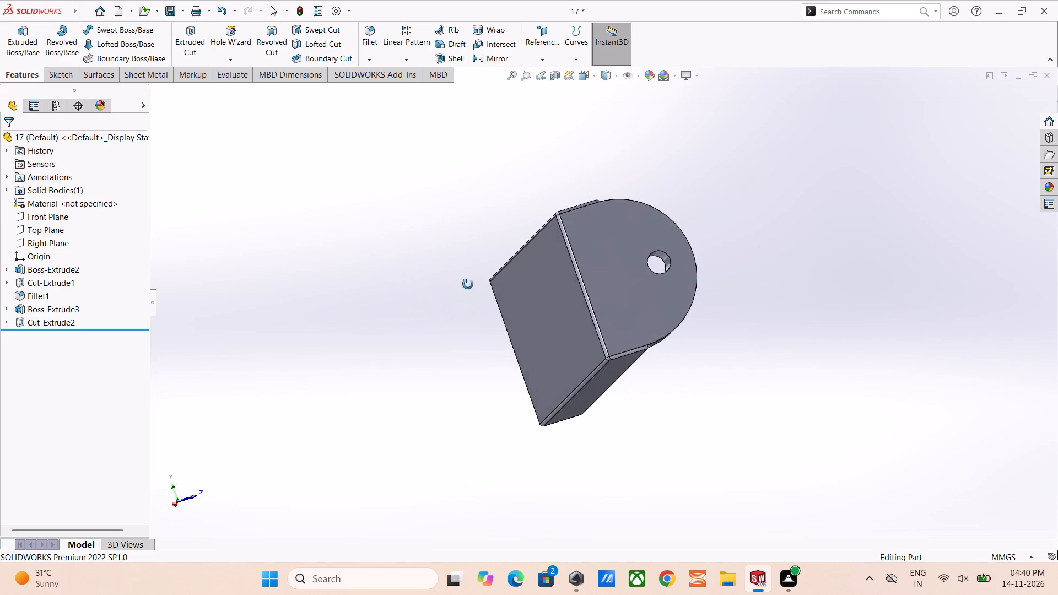
{"action": "middle_click_drag", "start_coordinate": [468, 284], "coordinate": [242, 390]}
{"action": "scroll", "coordinate": [490, 365], "scroll_direction": "down", "scroll_amount": 2}
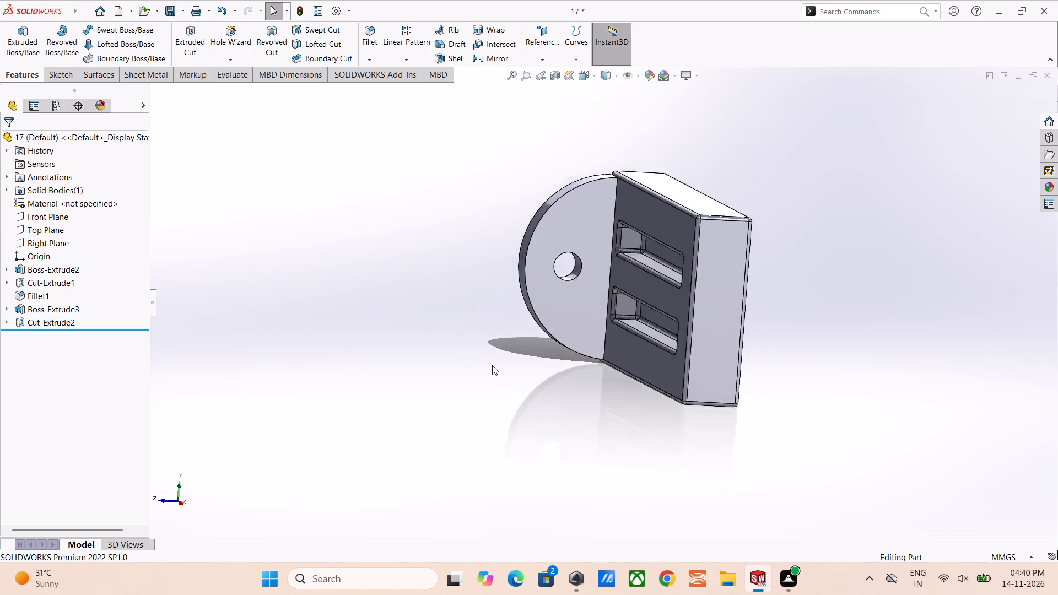
{"action": "scroll", "coordinate": [492, 365], "scroll_direction": "down", "scroll_amount": 3}
{"action": "middle_click_drag", "start_coordinate": [1037, 331], "coordinate": [1032, 309]}
{"action": "scroll", "coordinate": [784, 326], "scroll_direction": "up", "scroll_amount": 2}
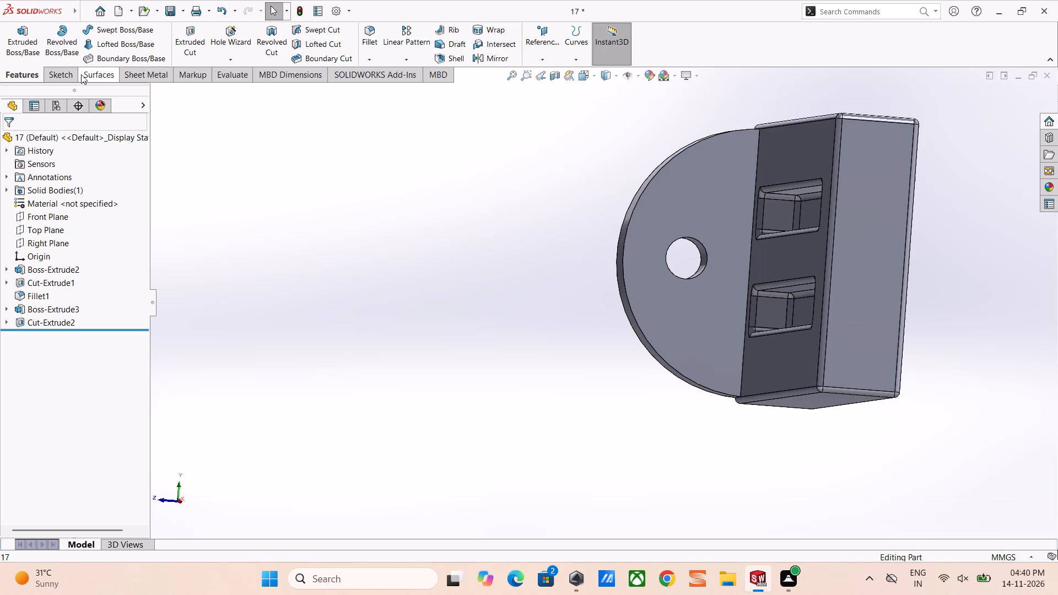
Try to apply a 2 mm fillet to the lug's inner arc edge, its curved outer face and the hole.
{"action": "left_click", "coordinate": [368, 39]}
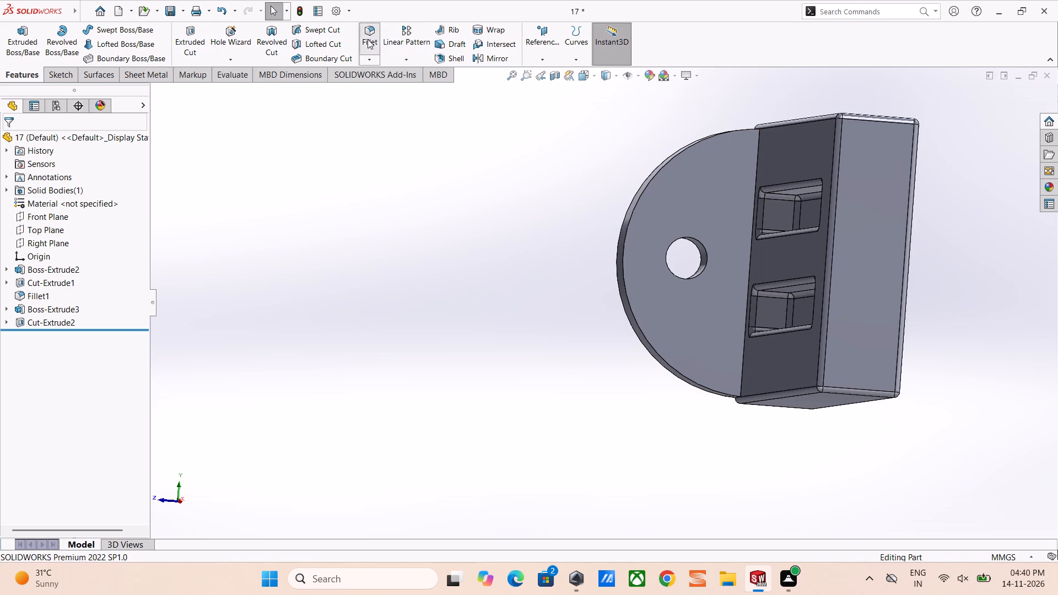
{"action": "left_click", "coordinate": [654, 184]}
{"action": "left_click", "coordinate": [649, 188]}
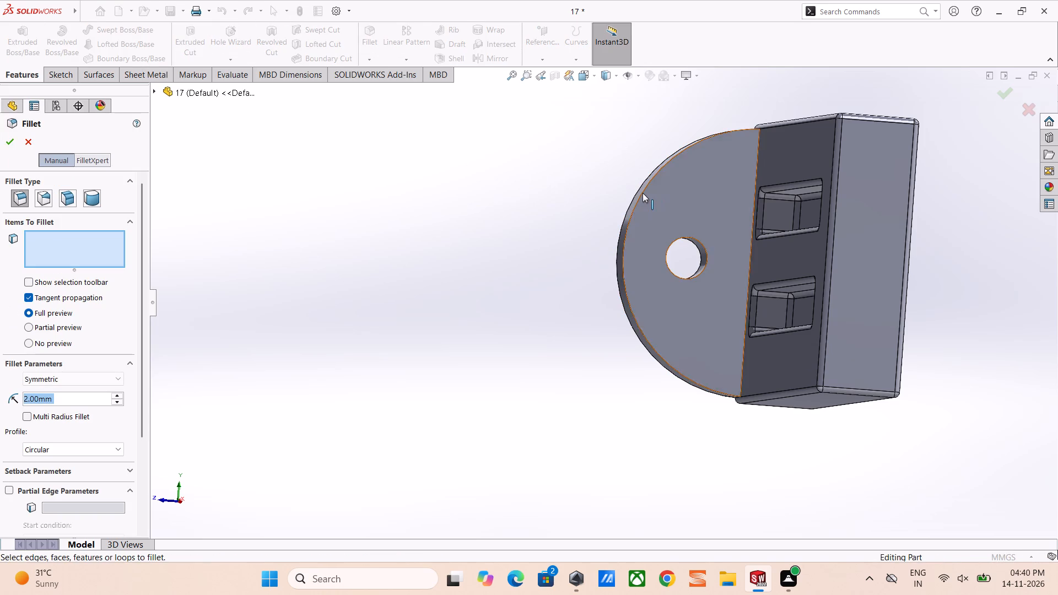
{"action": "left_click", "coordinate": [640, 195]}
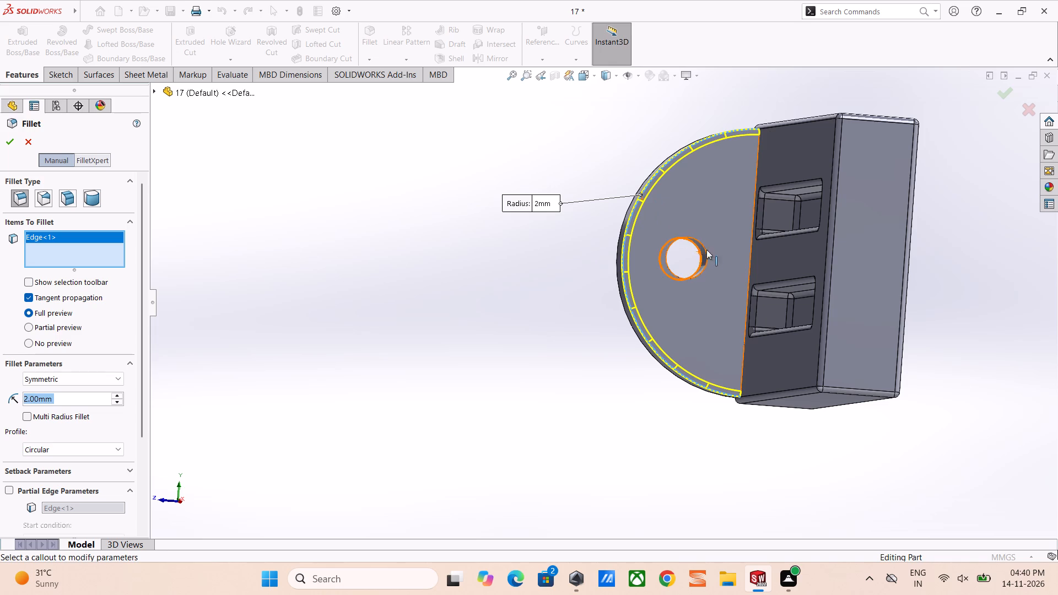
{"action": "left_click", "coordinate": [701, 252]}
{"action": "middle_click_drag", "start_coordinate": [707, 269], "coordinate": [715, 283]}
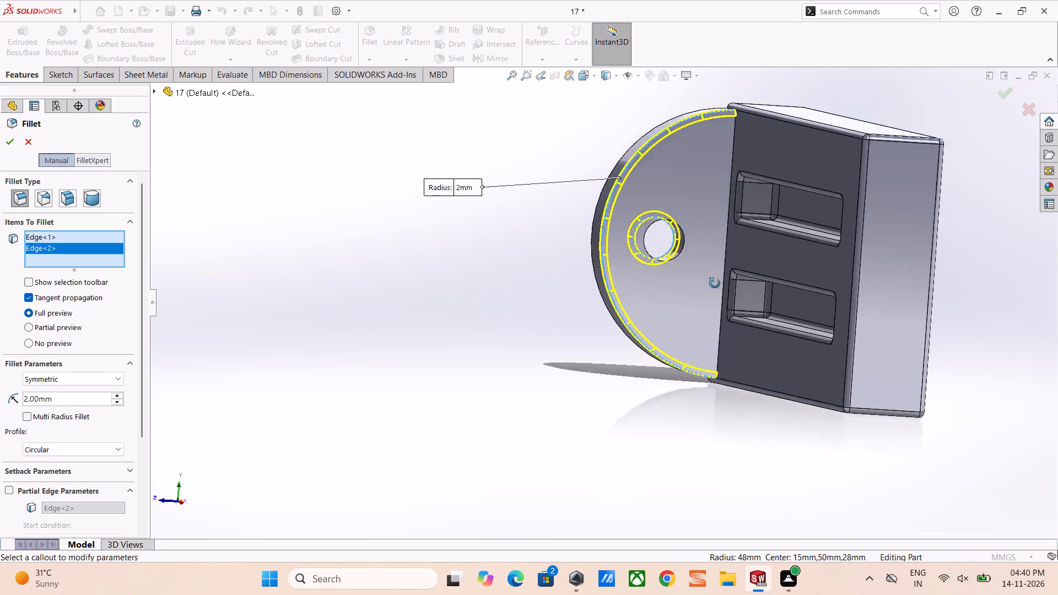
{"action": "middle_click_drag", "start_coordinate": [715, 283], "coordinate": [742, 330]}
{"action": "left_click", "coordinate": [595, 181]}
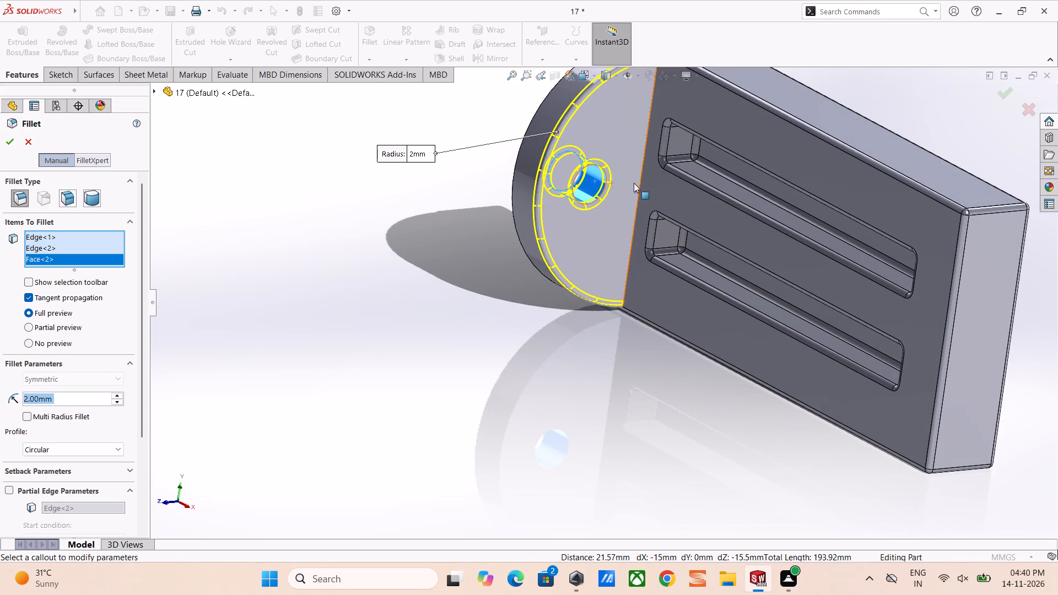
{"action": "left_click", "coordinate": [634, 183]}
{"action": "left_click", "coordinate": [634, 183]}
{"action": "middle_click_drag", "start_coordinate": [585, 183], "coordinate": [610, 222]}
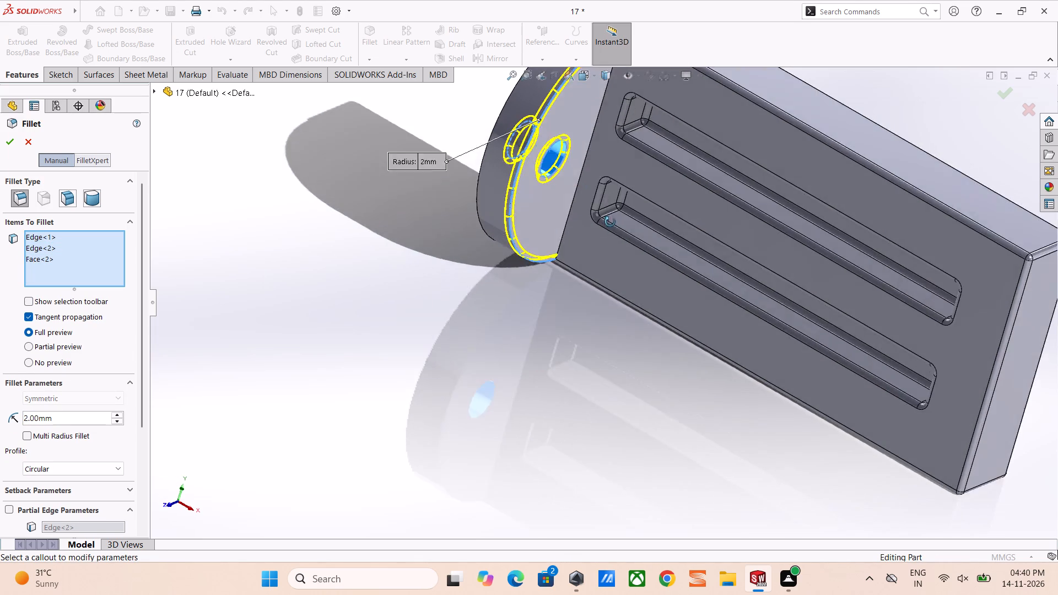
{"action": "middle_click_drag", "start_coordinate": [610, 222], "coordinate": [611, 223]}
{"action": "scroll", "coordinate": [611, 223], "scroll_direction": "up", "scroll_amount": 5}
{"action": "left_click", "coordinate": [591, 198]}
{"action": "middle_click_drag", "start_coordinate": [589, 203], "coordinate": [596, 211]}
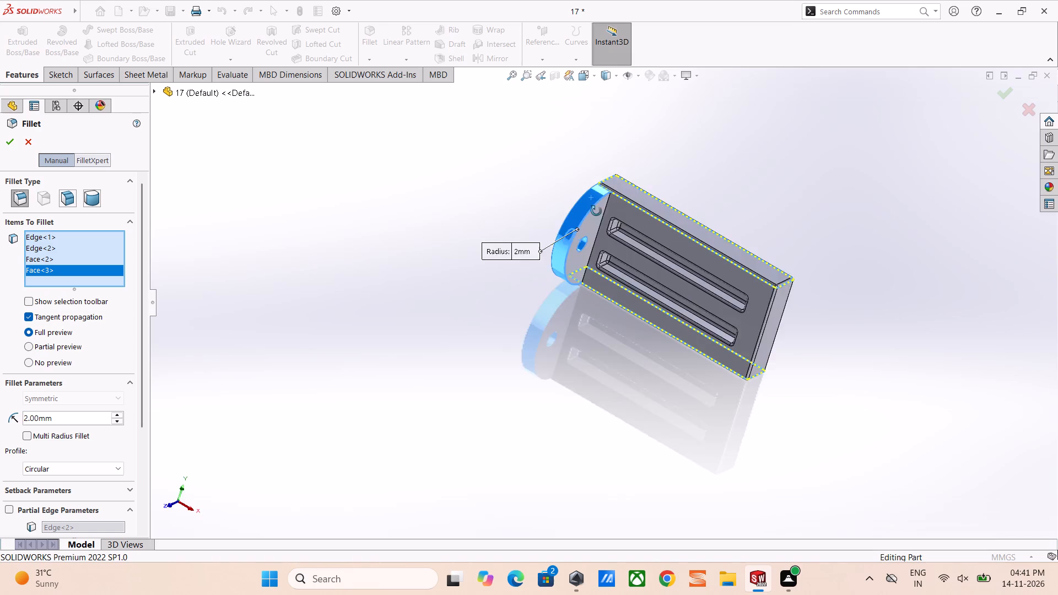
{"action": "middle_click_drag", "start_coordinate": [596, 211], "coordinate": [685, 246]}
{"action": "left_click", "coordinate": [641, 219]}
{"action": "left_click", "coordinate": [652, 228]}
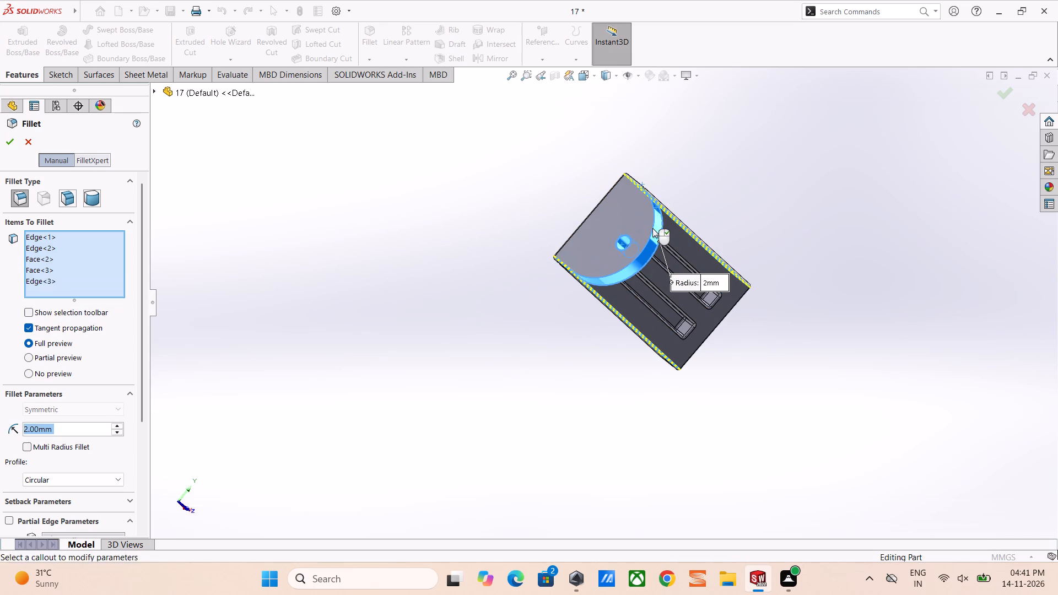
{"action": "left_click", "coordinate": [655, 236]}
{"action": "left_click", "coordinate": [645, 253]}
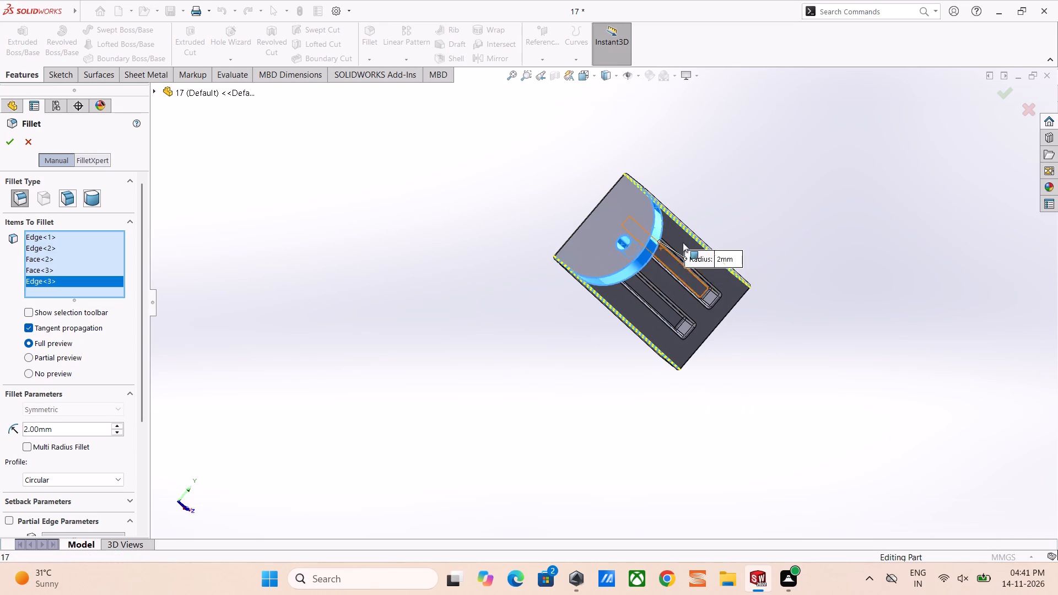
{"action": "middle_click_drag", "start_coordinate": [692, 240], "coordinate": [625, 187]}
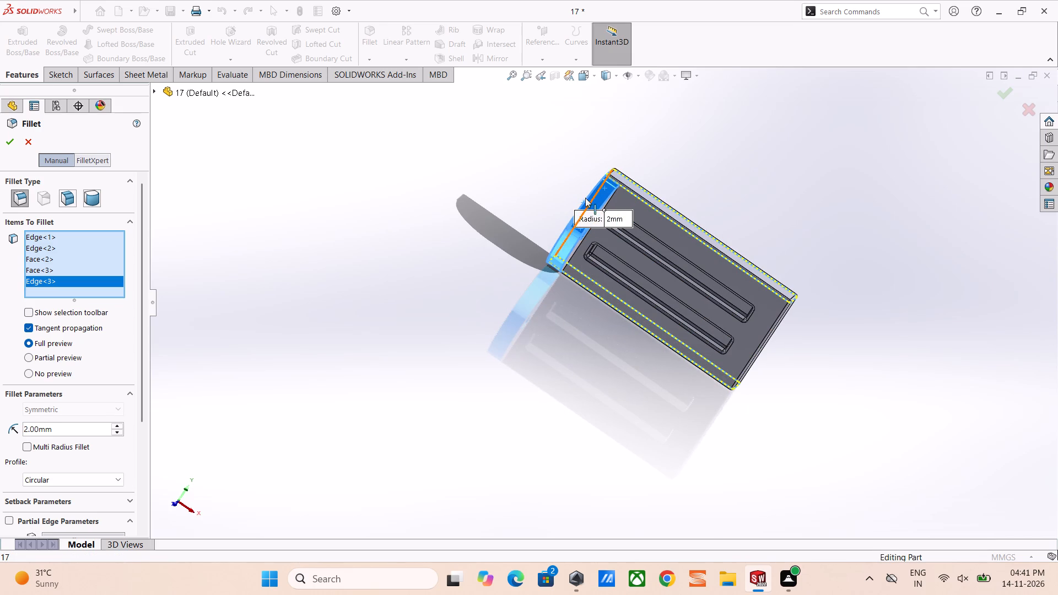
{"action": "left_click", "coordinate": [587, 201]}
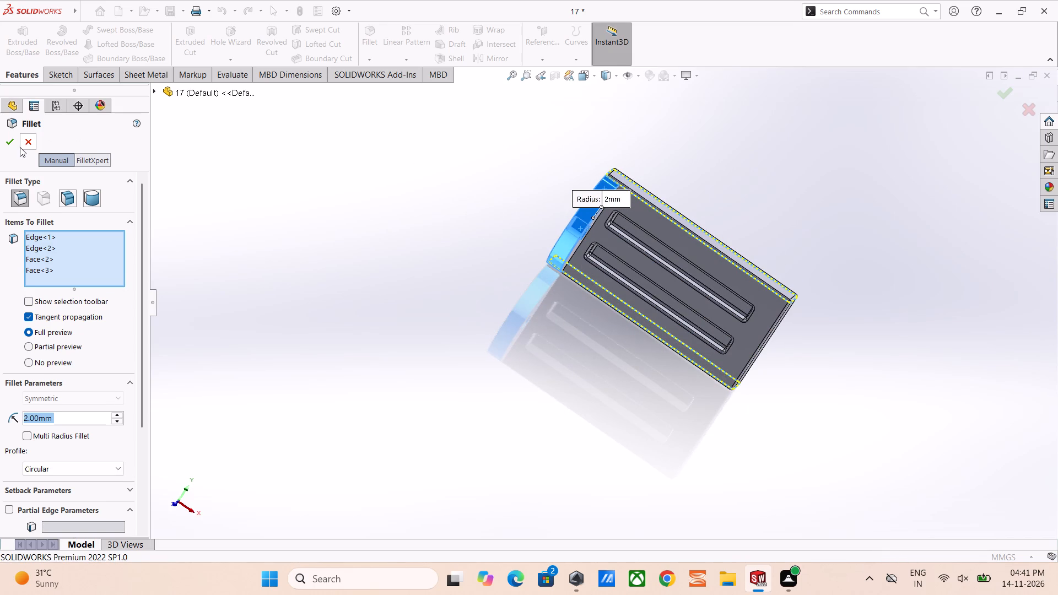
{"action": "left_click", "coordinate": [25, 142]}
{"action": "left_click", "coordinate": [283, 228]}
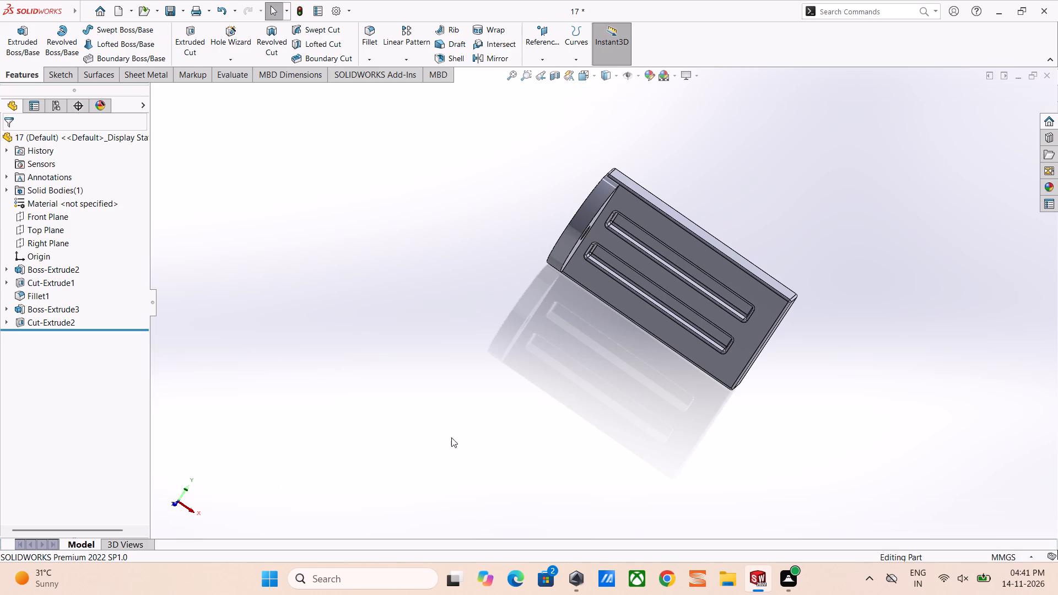
Open the existing block fillet's definition and examine which loops and faces it rounds.
{"action": "left_click", "coordinate": [24, 297]}
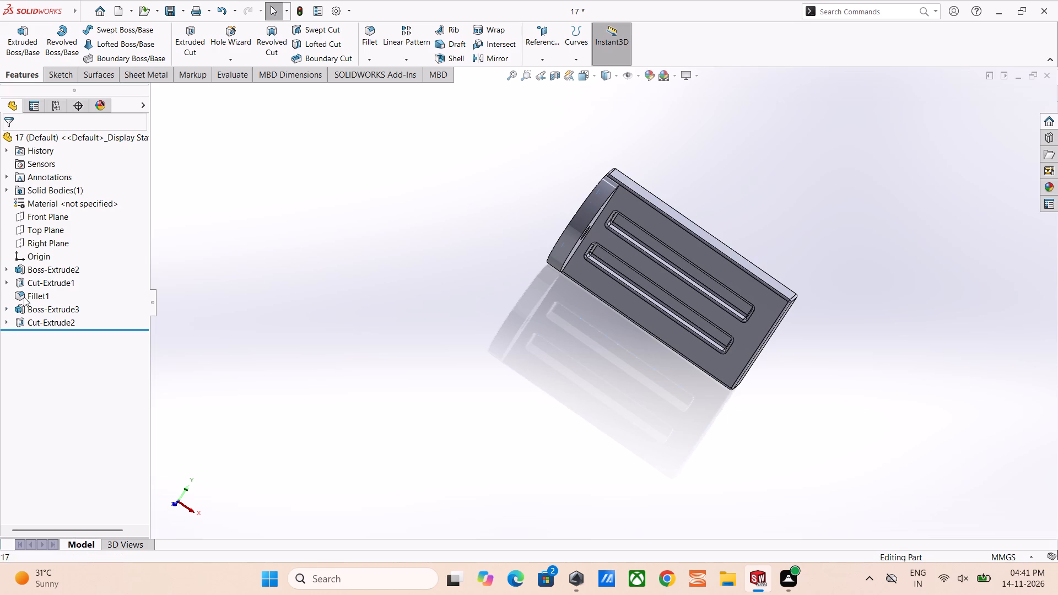
{"action": "left_click", "coordinate": [36, 267]}
{"action": "scroll", "coordinate": [605, 261], "scroll_direction": "down", "scroll_amount": 1}
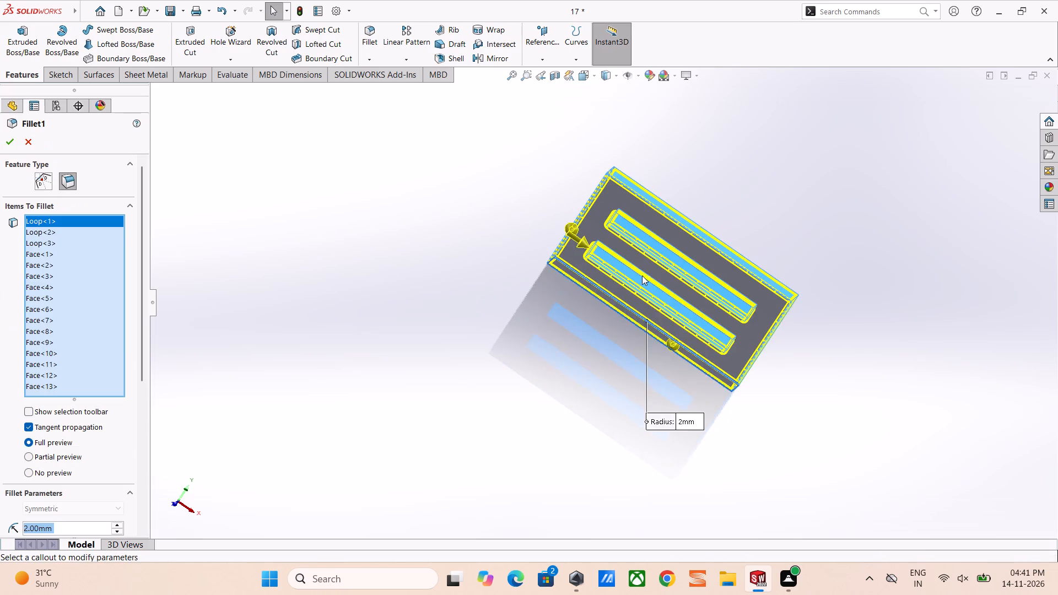
{"action": "scroll", "coordinate": [658, 282], "scroll_direction": "down", "scroll_amount": 2}
{"action": "middle_click_drag", "start_coordinate": [626, 282], "coordinate": [584, 210]}
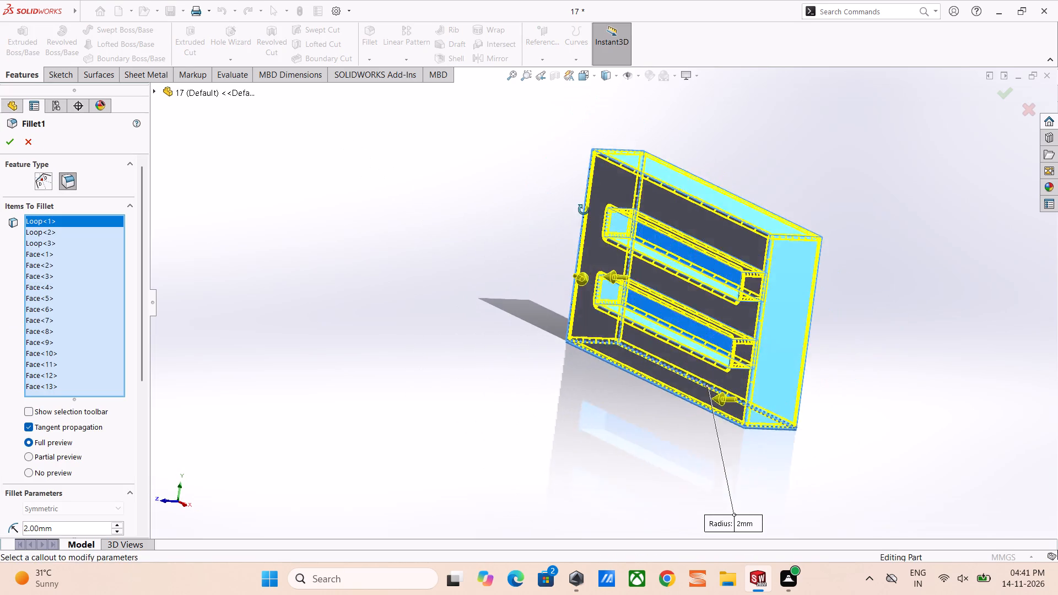
{"action": "middle_click_drag", "start_coordinate": [584, 210], "coordinate": [588, 210]}
{"action": "left_click", "coordinate": [24, 143]}
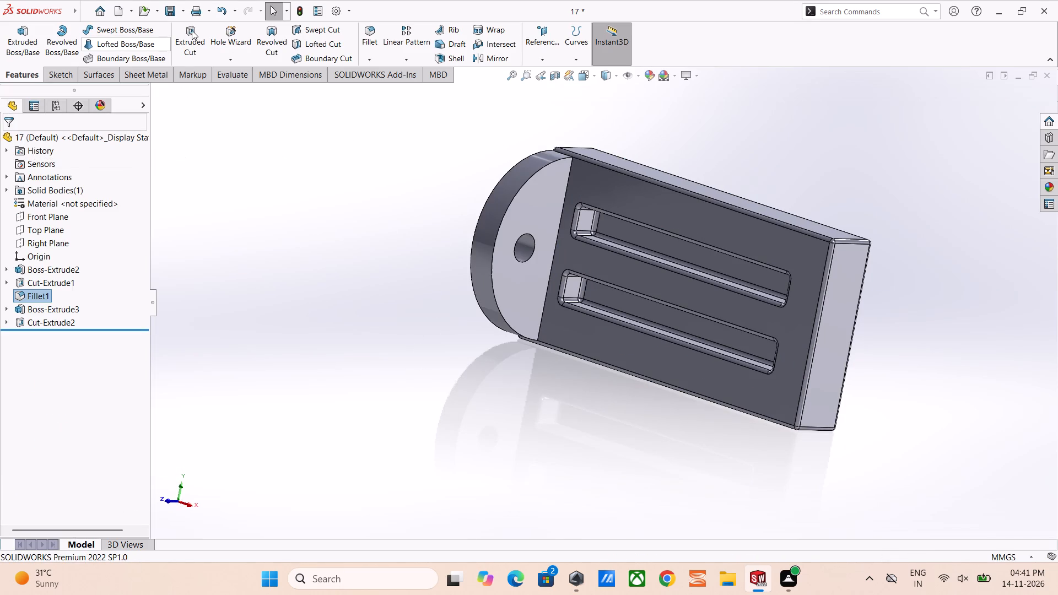
Start a 2 mm symmetric fillet on the inner and outer arc edges of the half-round lug.
{"action": "left_click", "coordinate": [372, 34]}
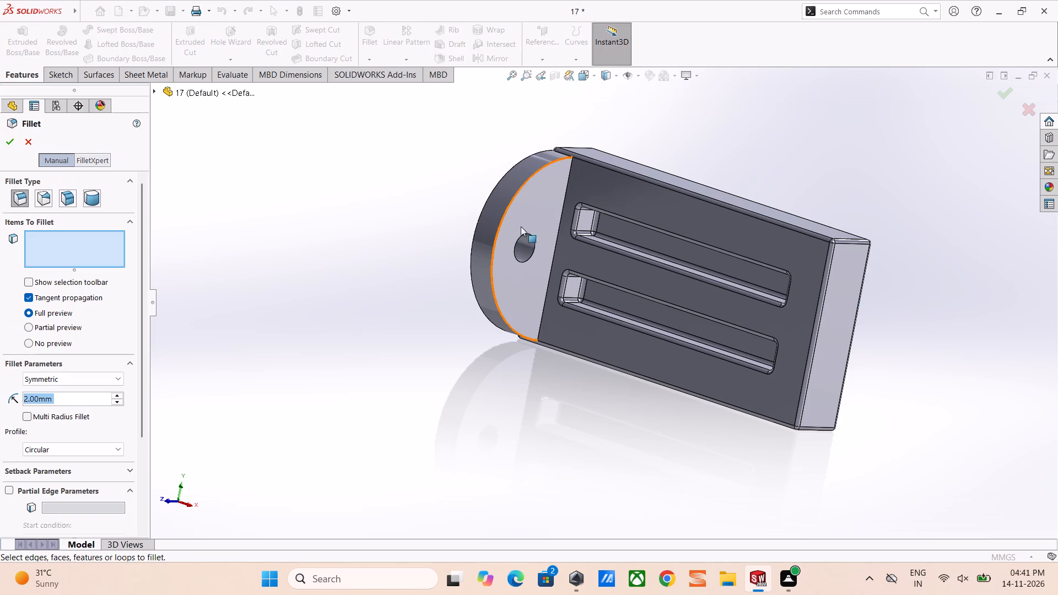
{"action": "left_click", "coordinate": [510, 203]}
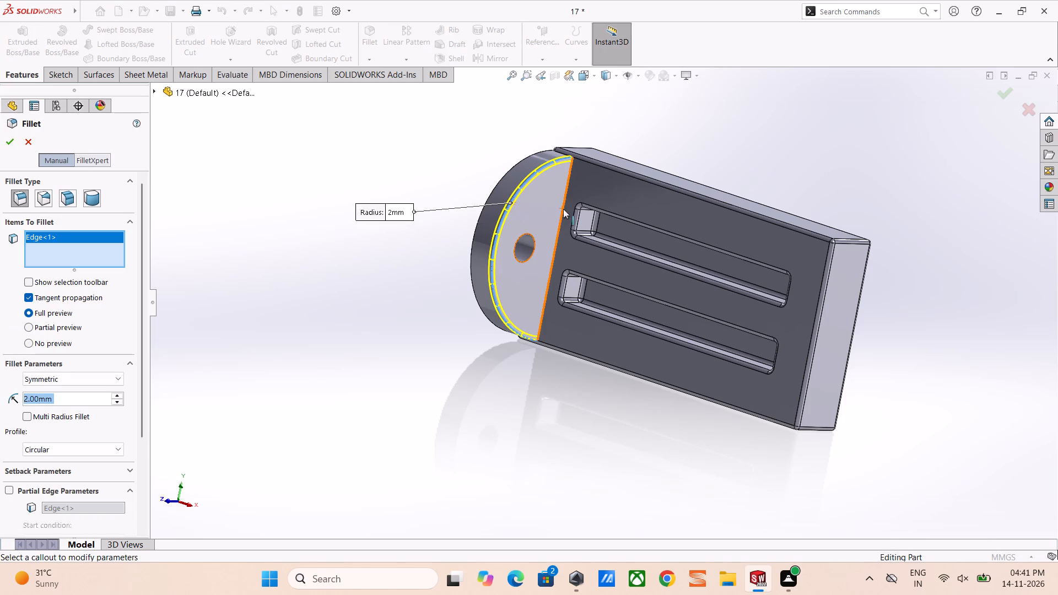
{"action": "left_click", "coordinate": [565, 209]}
{"action": "left_click", "coordinate": [565, 209]}
{"action": "left_click", "coordinate": [563, 215]}
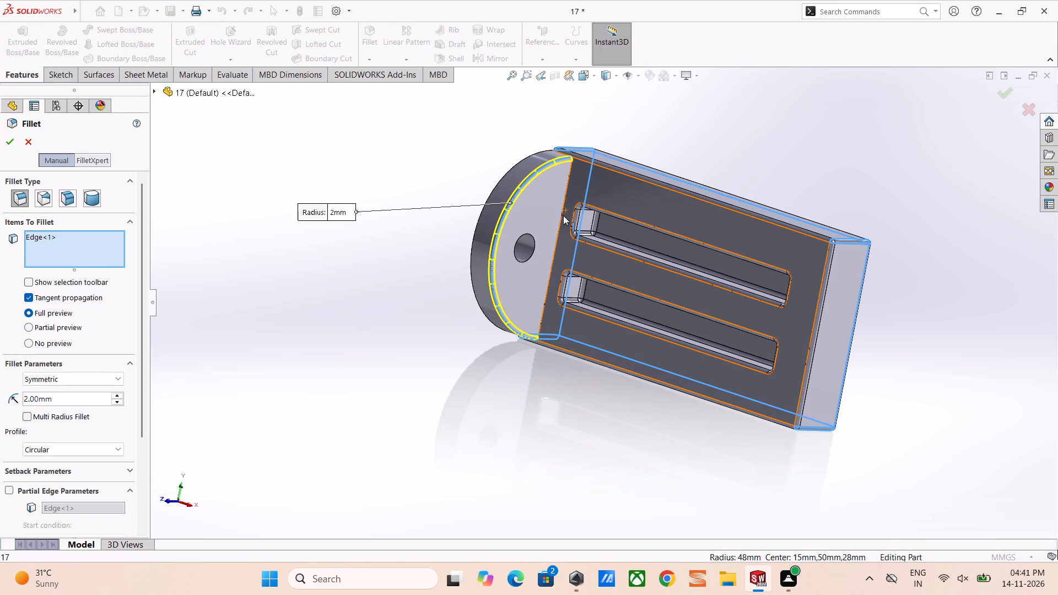
{"action": "left_click", "coordinate": [565, 223]}
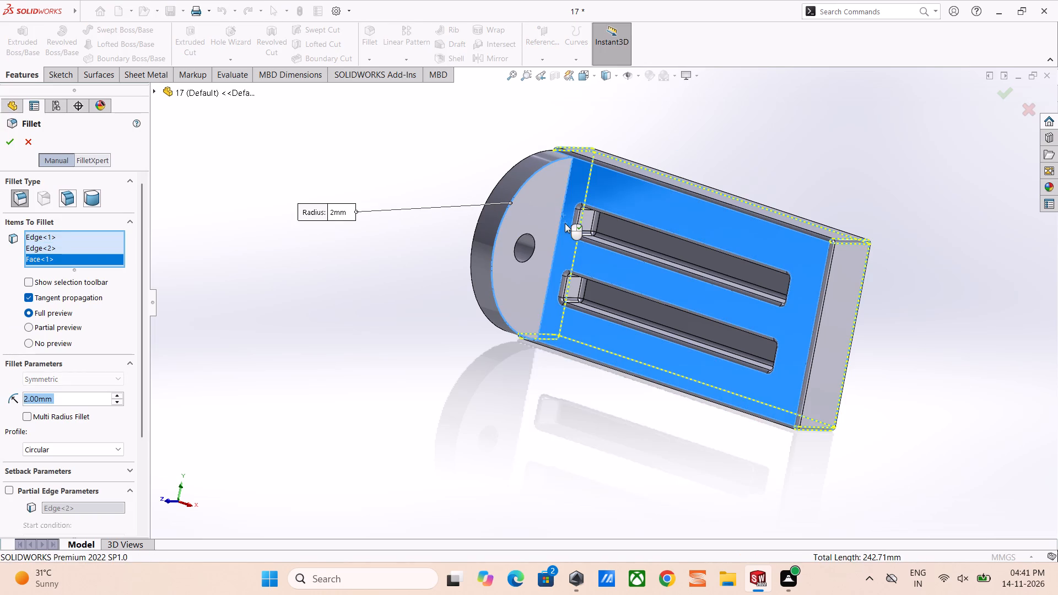
{"action": "left_click", "coordinate": [561, 231]}
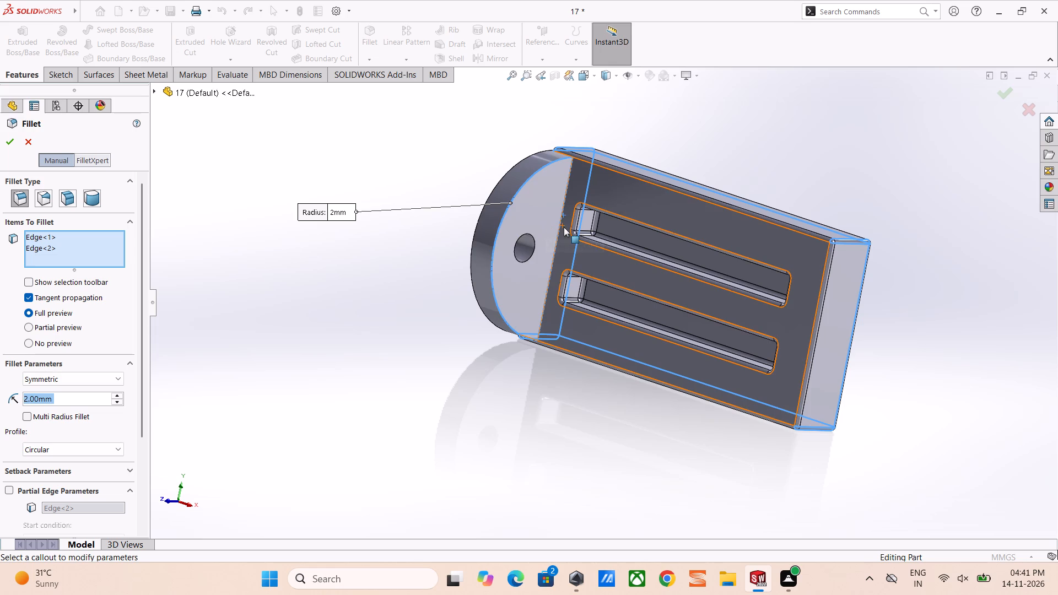
{"action": "left_click", "coordinate": [558, 229]}
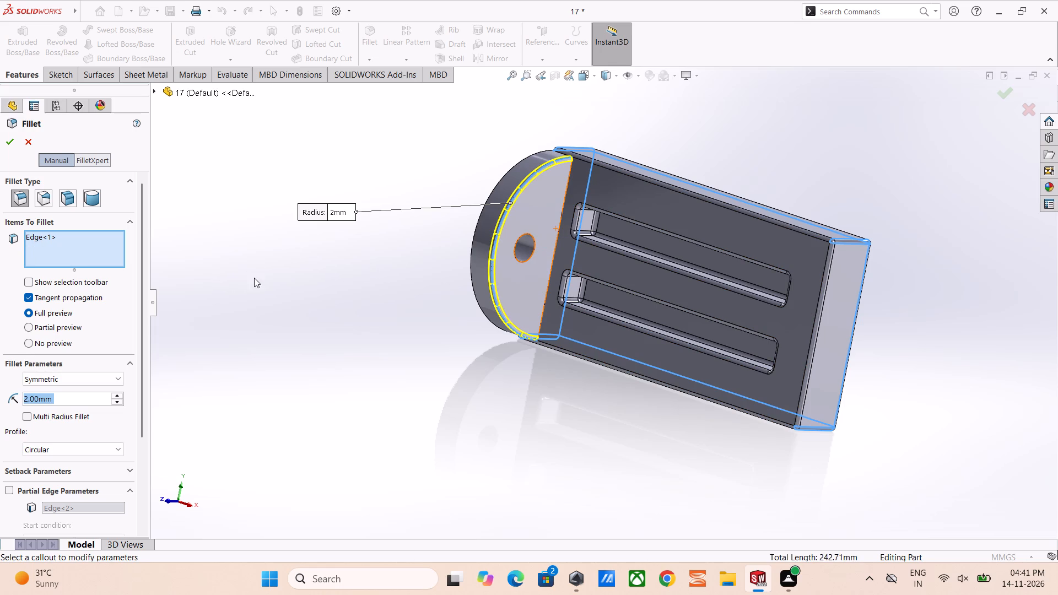
{"action": "middle_click_drag", "start_coordinate": [388, 273], "coordinate": [446, 390]}
{"action": "scroll", "coordinate": [454, 341], "scroll_direction": "down", "scroll_amount": 6}
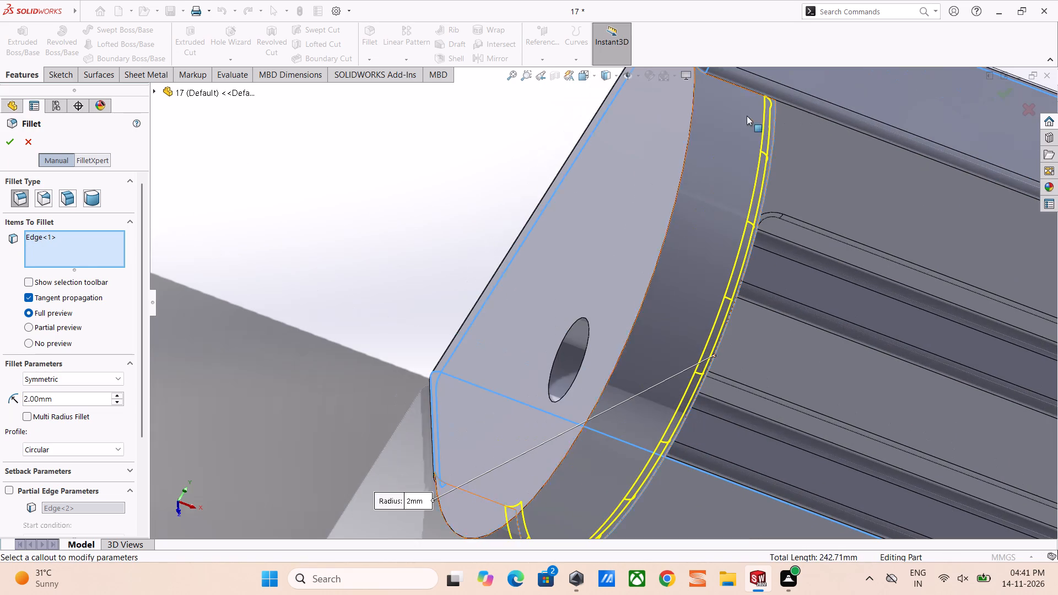
{"action": "left_click", "coordinate": [739, 86]}
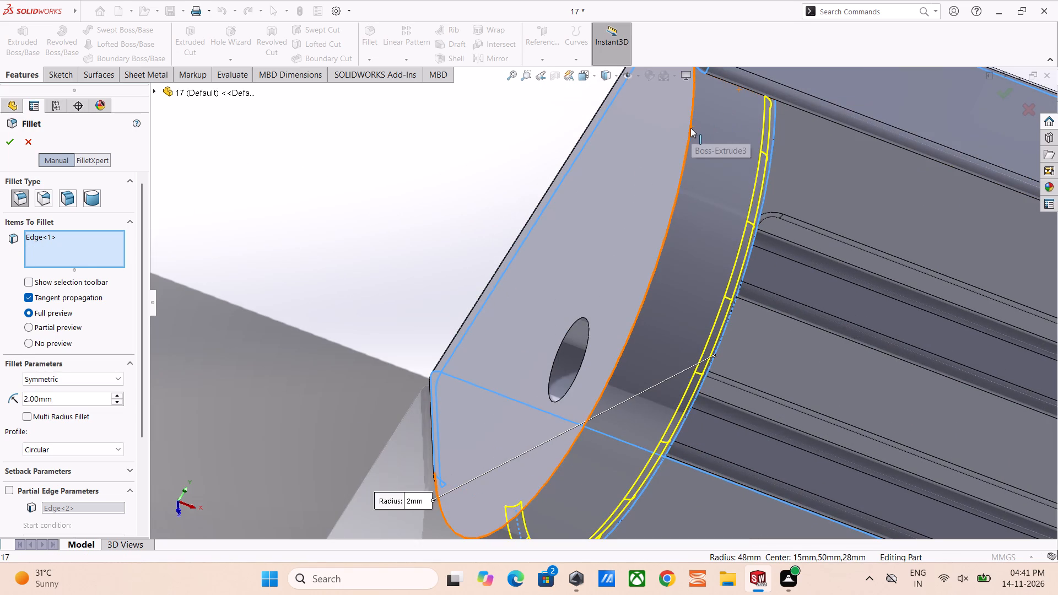
{"action": "left_click", "coordinate": [689, 132]}
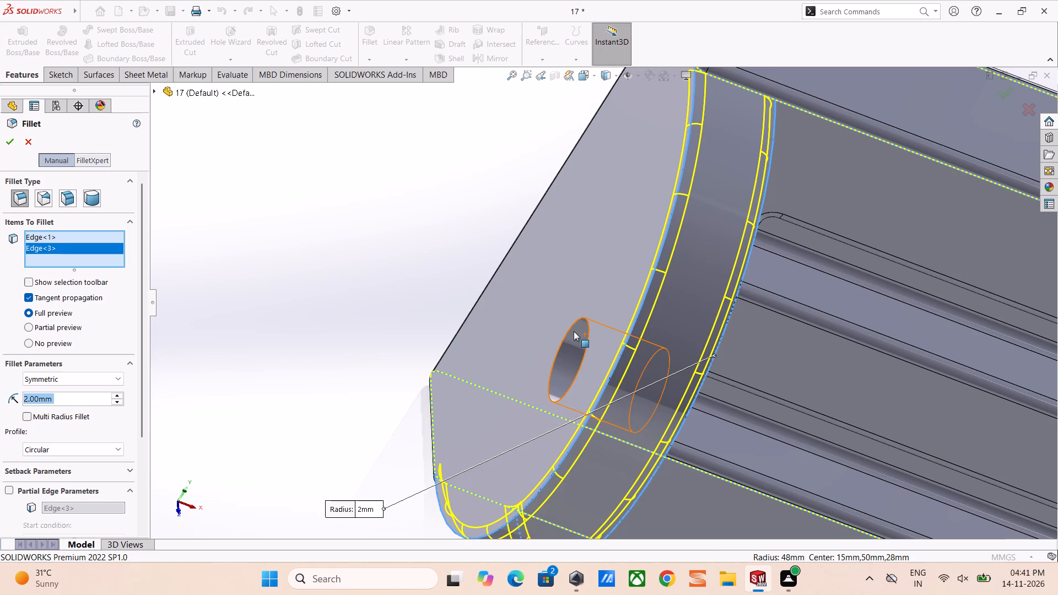
Add the hole's outer rim and cylindrical wall to the lug's 2 mm fillet selection and apply the fillet.
{"action": "left_click", "coordinate": [572, 326]}
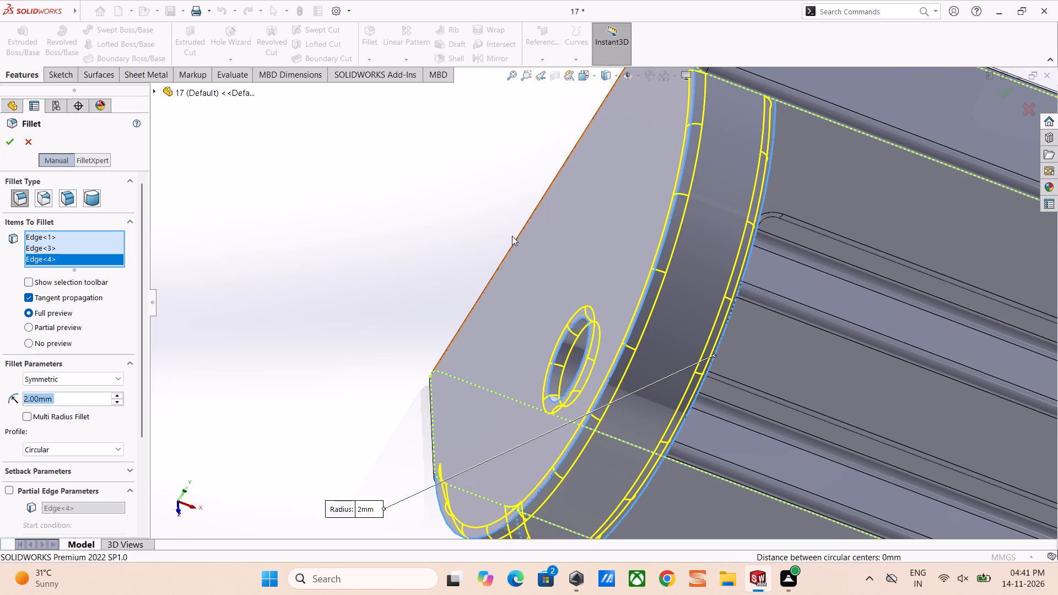
{"action": "left_click", "coordinate": [515, 240]}
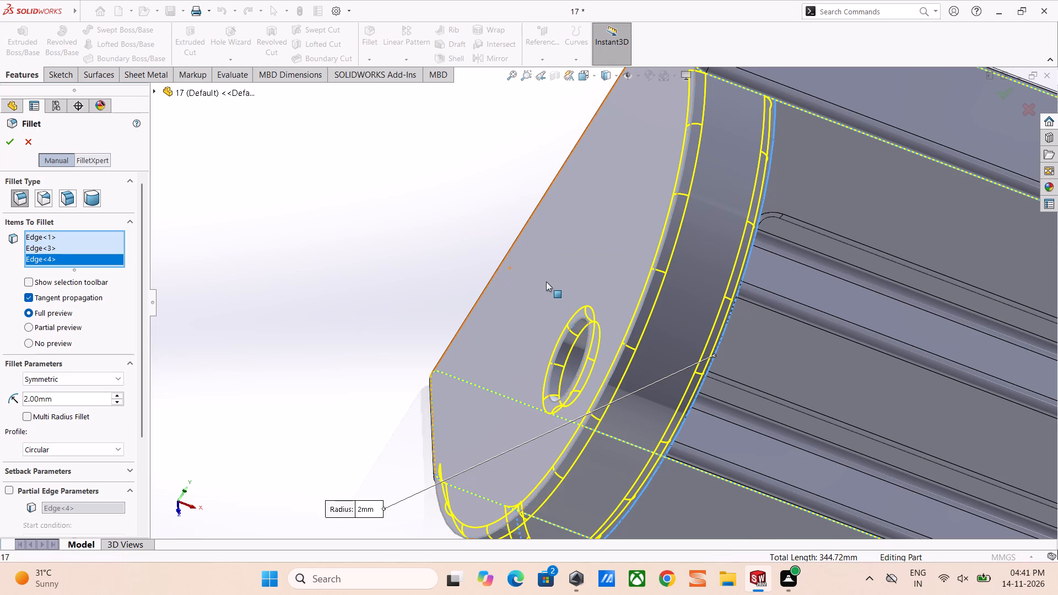
{"action": "middle_click_drag", "start_coordinate": [546, 282], "coordinate": [586, 100]}
{"action": "middle_click_drag", "start_coordinate": [521, 314], "coordinate": [573, 245]}
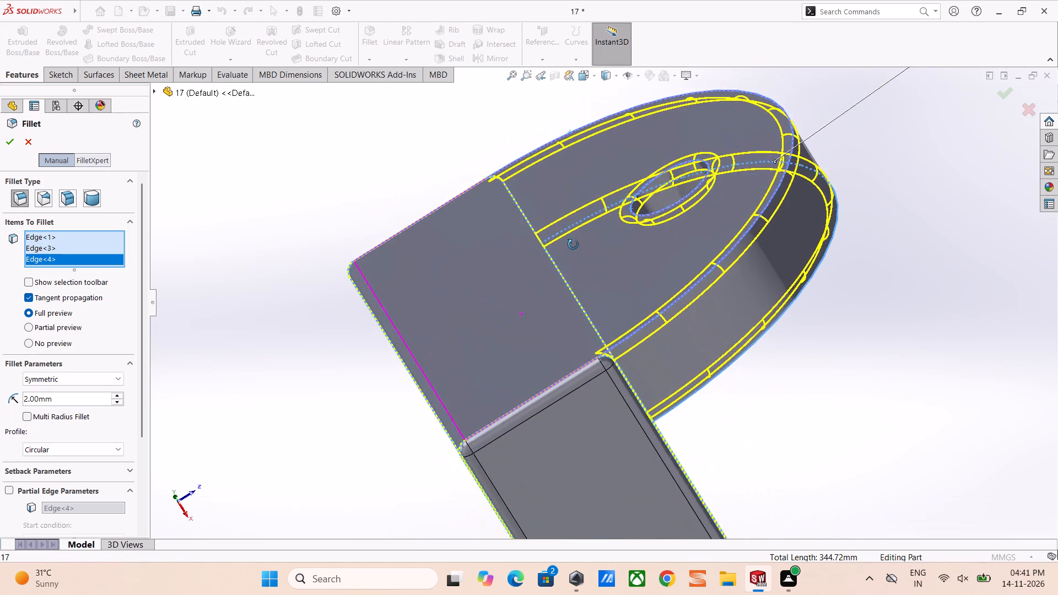
{"action": "middle_click_drag", "start_coordinate": [573, 245], "coordinate": [429, 191]}
{"action": "scroll", "coordinate": [429, 191], "scroll_direction": "up", "scroll_amount": 1}
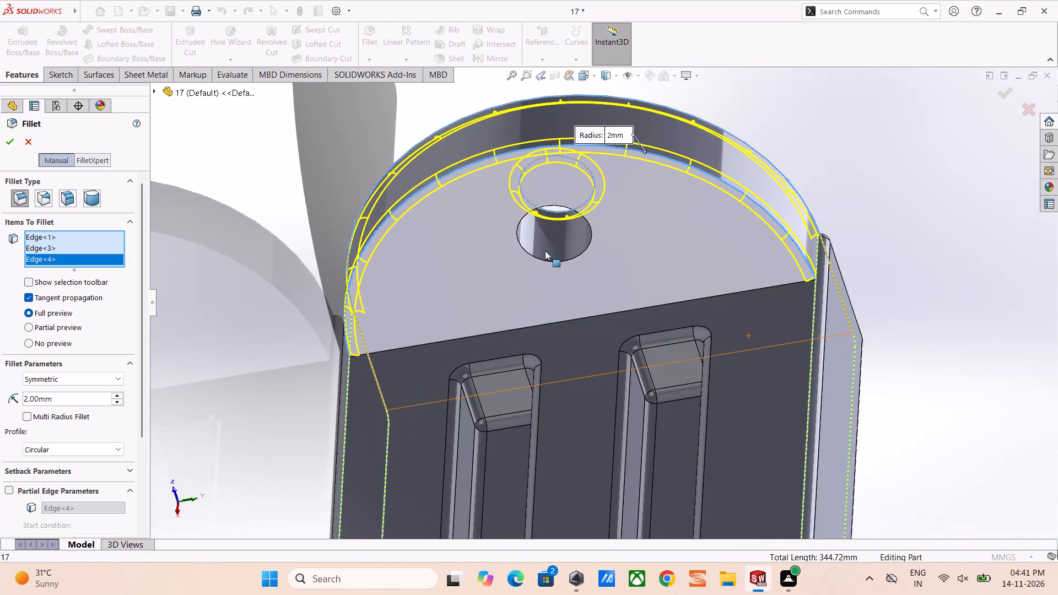
{"action": "left_click", "coordinate": [546, 258]}
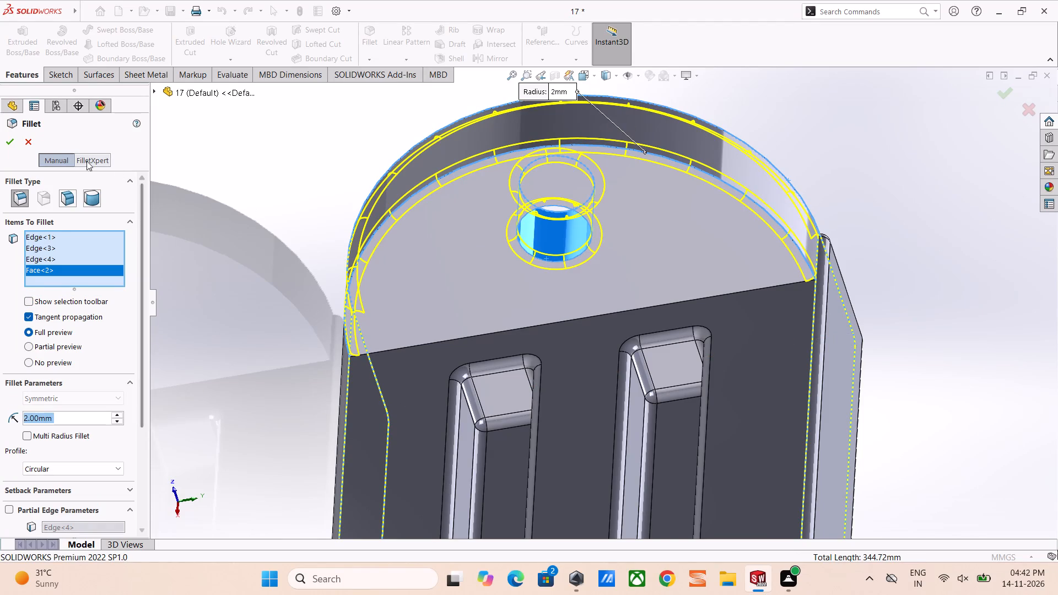
{"action": "left_click", "coordinate": [10, 141]}
{"action": "left_click", "coordinate": [228, 180]}
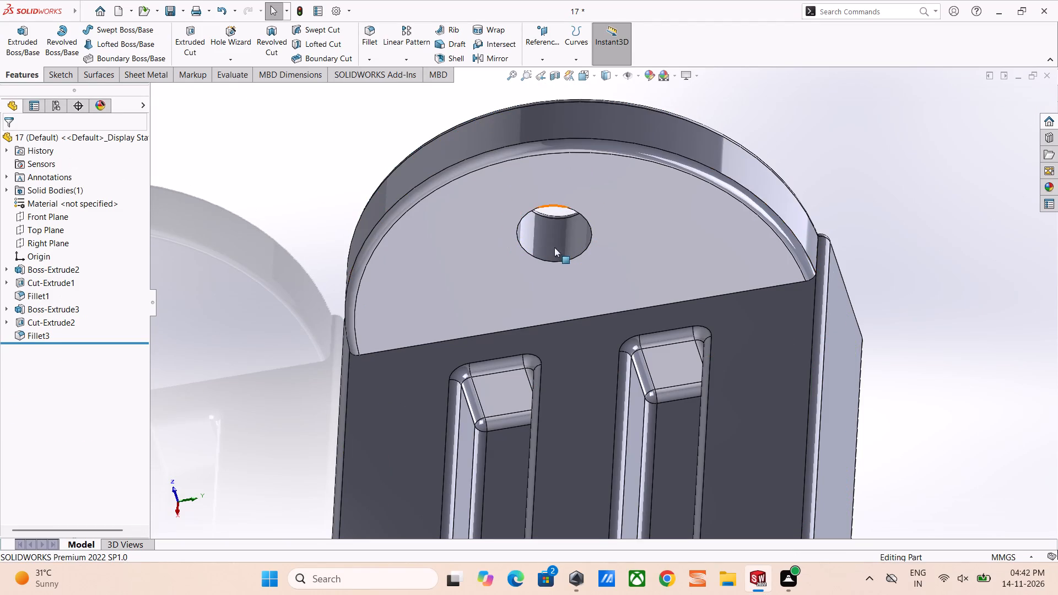
Edit the lug fillet to include the hole's rim on the lug's inner face.
{"action": "middle_click_drag", "start_coordinate": [554, 247], "coordinate": [552, 182]}
{"action": "left_click", "coordinate": [31, 333]}
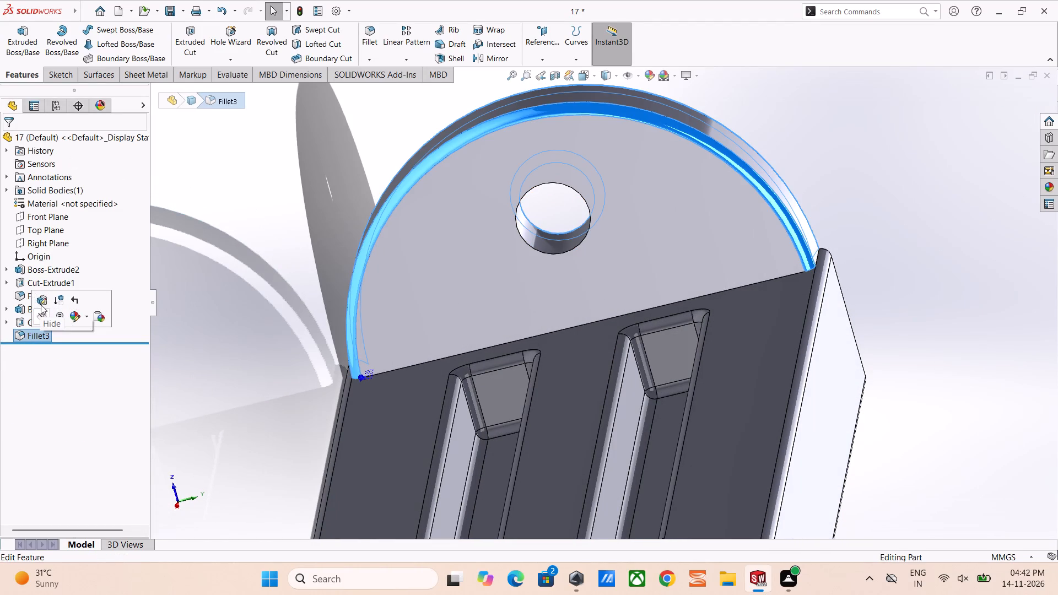
{"action": "left_click", "coordinate": [45, 300]}
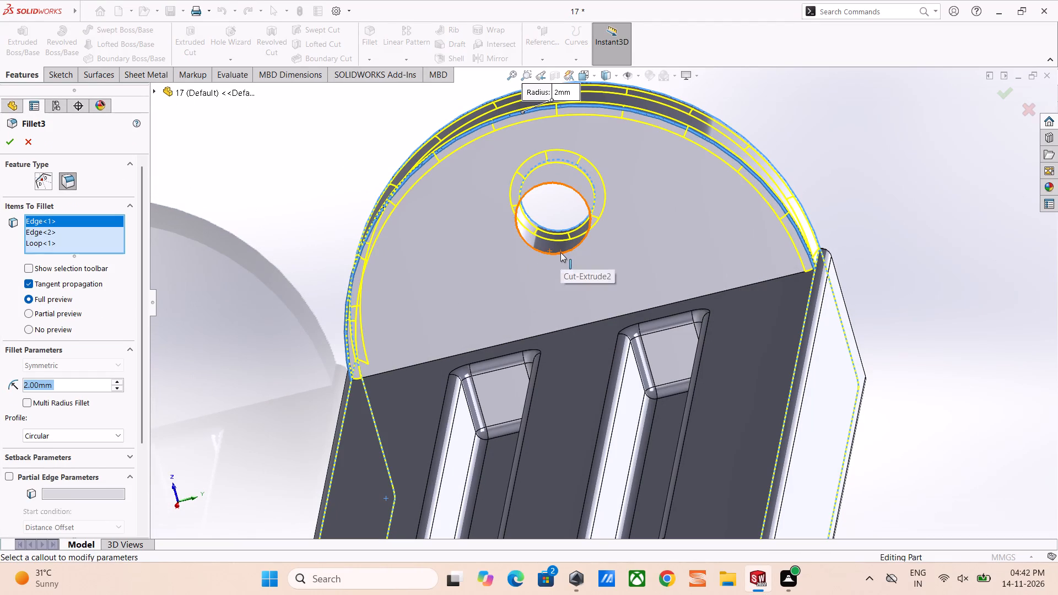
{"action": "left_click", "coordinate": [560, 252]}
{"action": "left_click", "coordinate": [12, 143]}
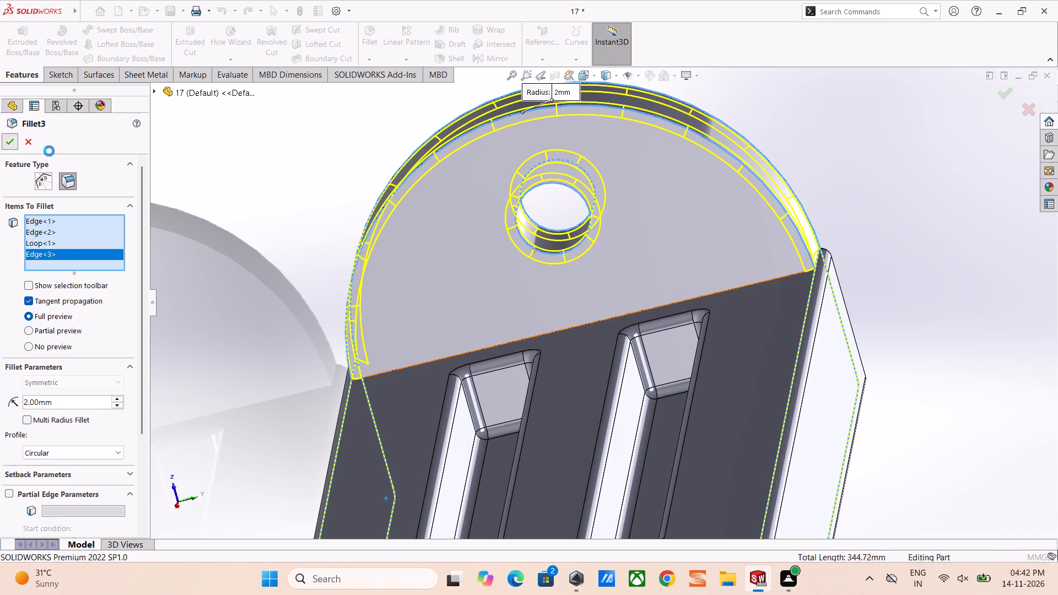
{"action": "left_click", "coordinate": [239, 178]}
{"action": "middle_click_drag", "start_coordinate": [375, 244], "coordinate": [493, 245]}
{"action": "scroll", "coordinate": [493, 245], "scroll_direction": "up", "scroll_amount": 3}
{"action": "left_click", "coordinate": [568, 240]}
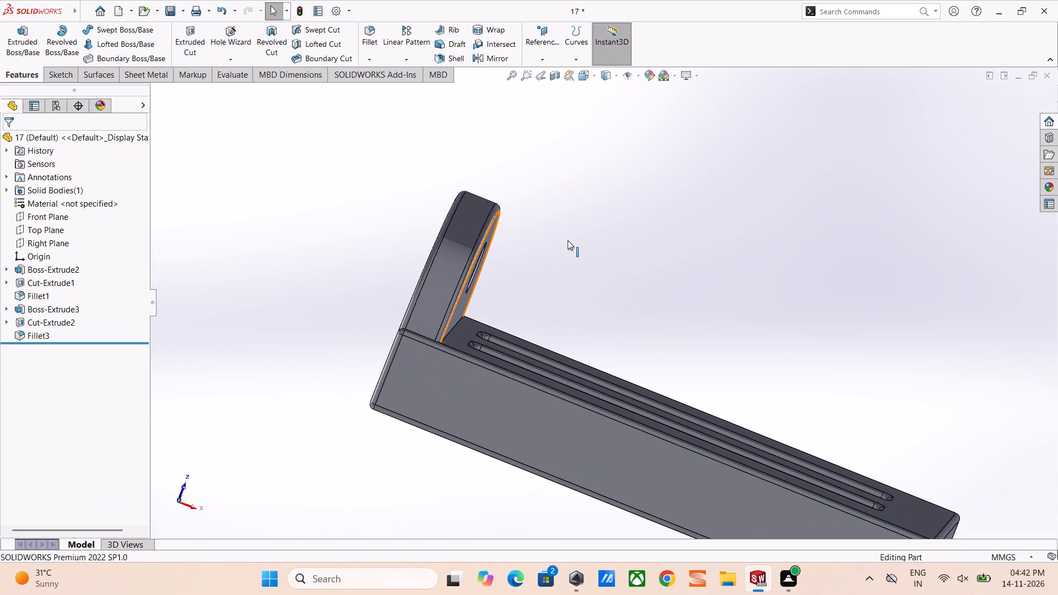
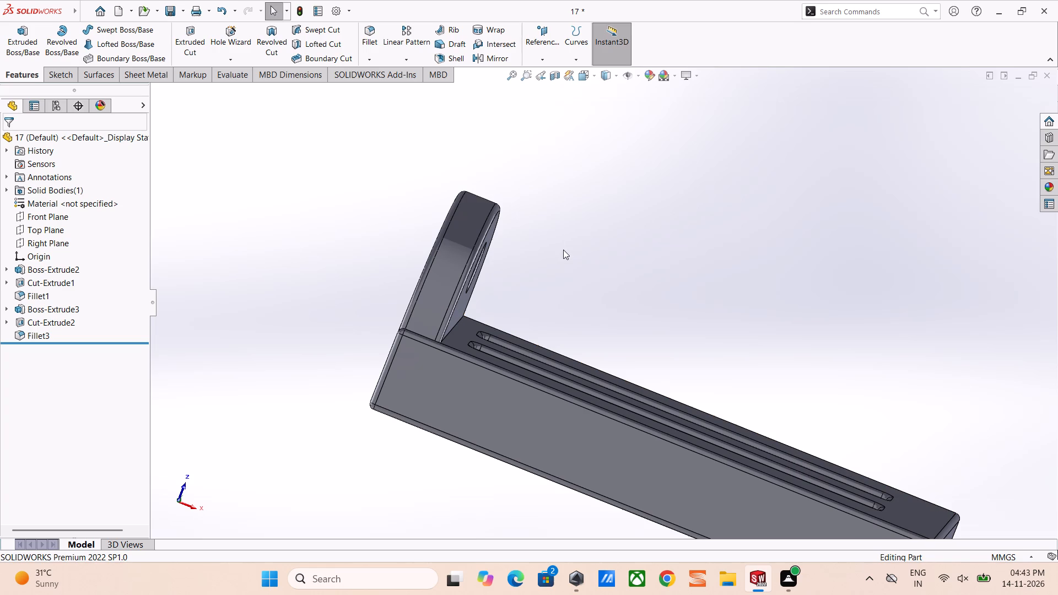
Check the finished lug fillets on base part 17 and save the part.
{"action": "middle_click_drag", "start_coordinate": [562, 252], "coordinate": [528, 346]}
{"action": "scroll", "coordinate": [560, 254], "scroll_direction": "up", "scroll_amount": 1}
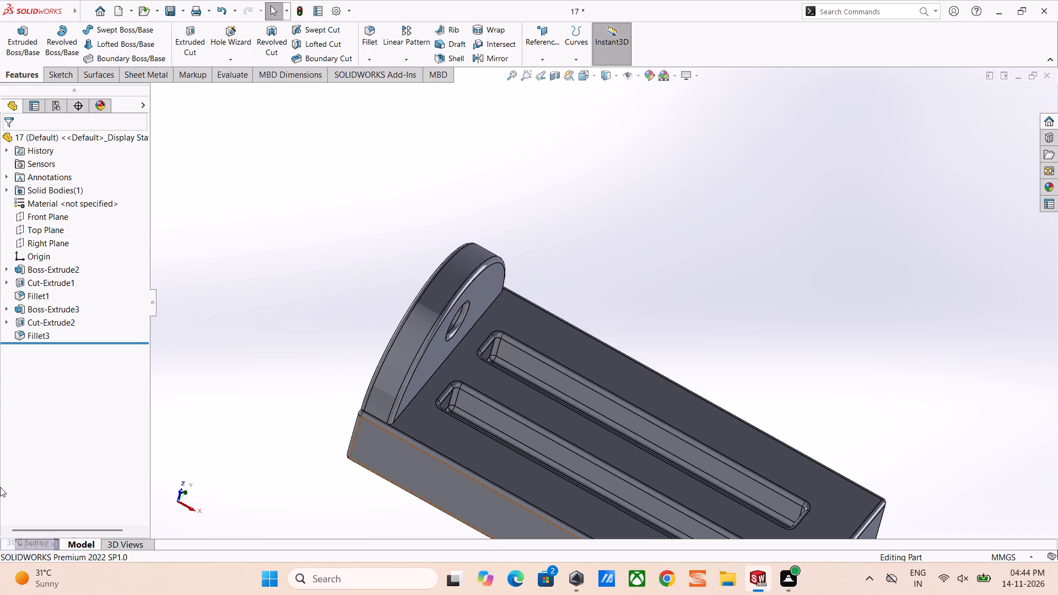
{"action": "scroll", "coordinate": [307, 248], "scroll_direction": "up", "scroll_amount": 4}
{"action": "scroll", "coordinate": [383, 277], "scroll_direction": "down", "scroll_amount": 4}
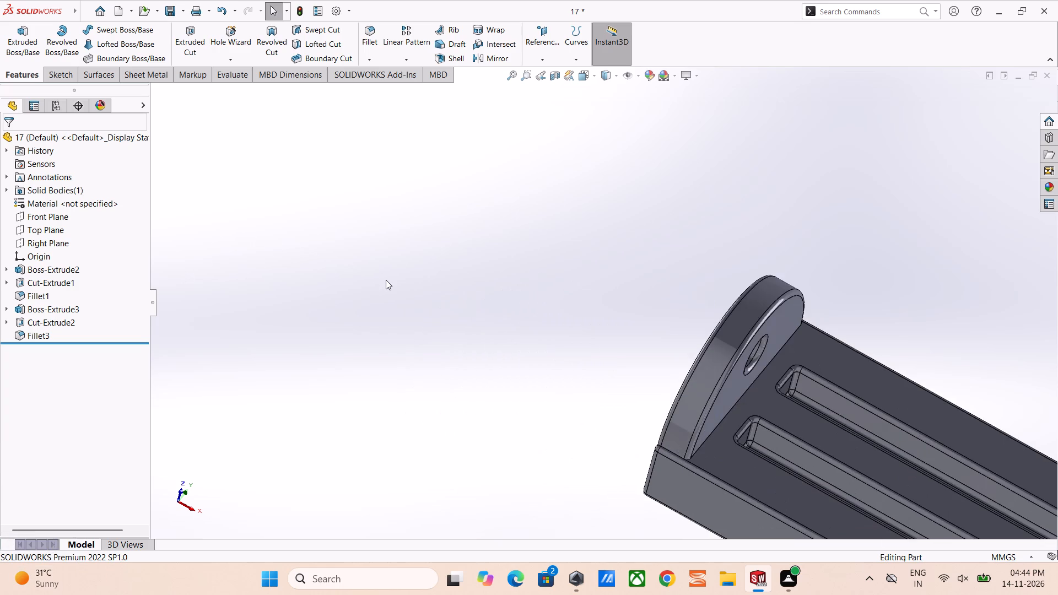
{"action": "scroll", "coordinate": [386, 280], "scroll_direction": "up", "scroll_amount": 5}
{"action": "key", "text": "ctrl+s"}
{"action": "key", "text": "ctrl+s"}
{"action": "key", "text": "ctrl+s"}
{"action": "key", "text": "ctrl+s"}
{"action": "key", "text": "ctrl+s"}
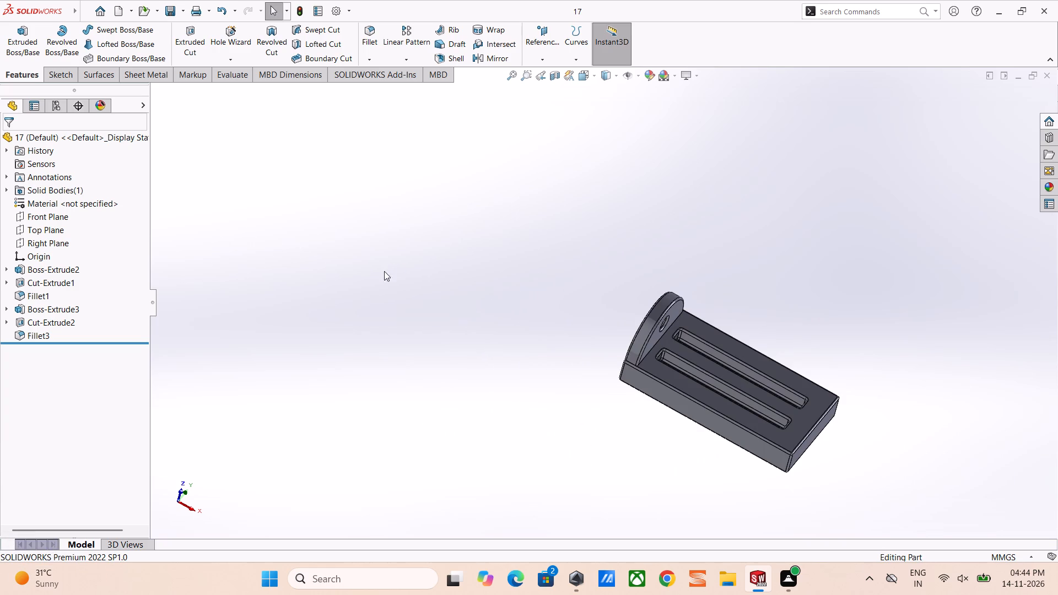